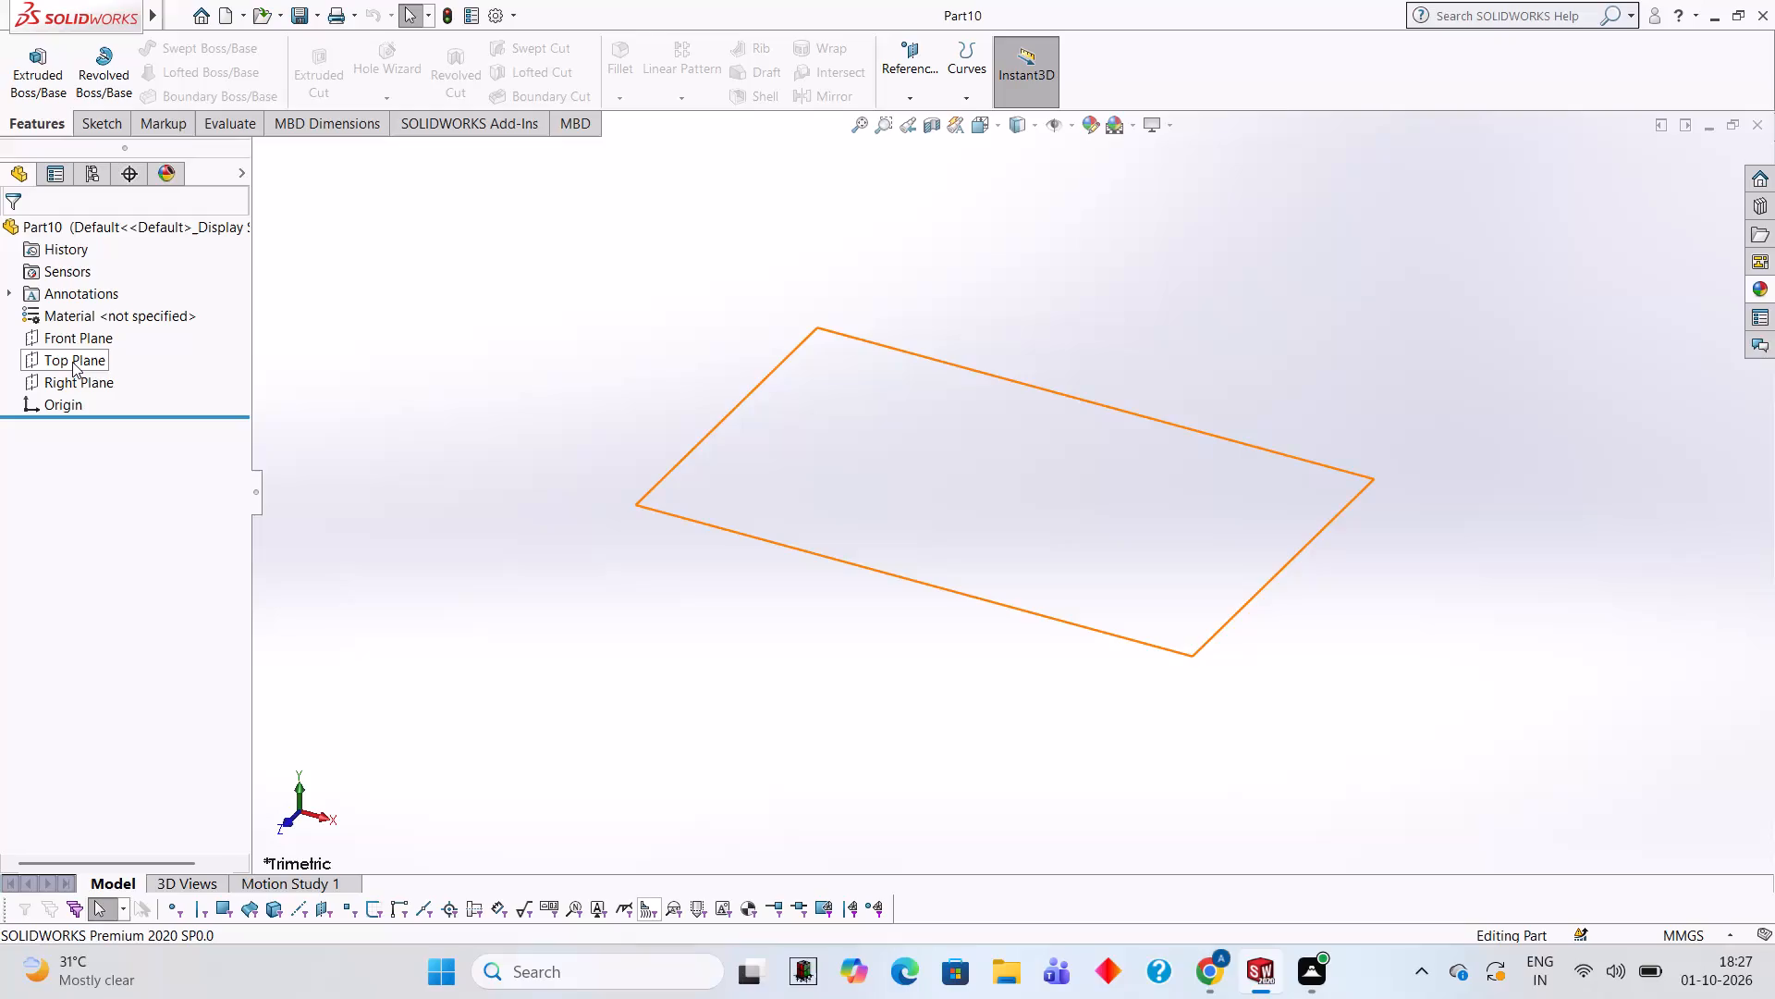
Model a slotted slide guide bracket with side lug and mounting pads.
On the Front Plane, sketch a closed rectangle of lines from the origin, 140 mm wide and 18 mm high.
left_click(81, 339)
left_click(91, 322)
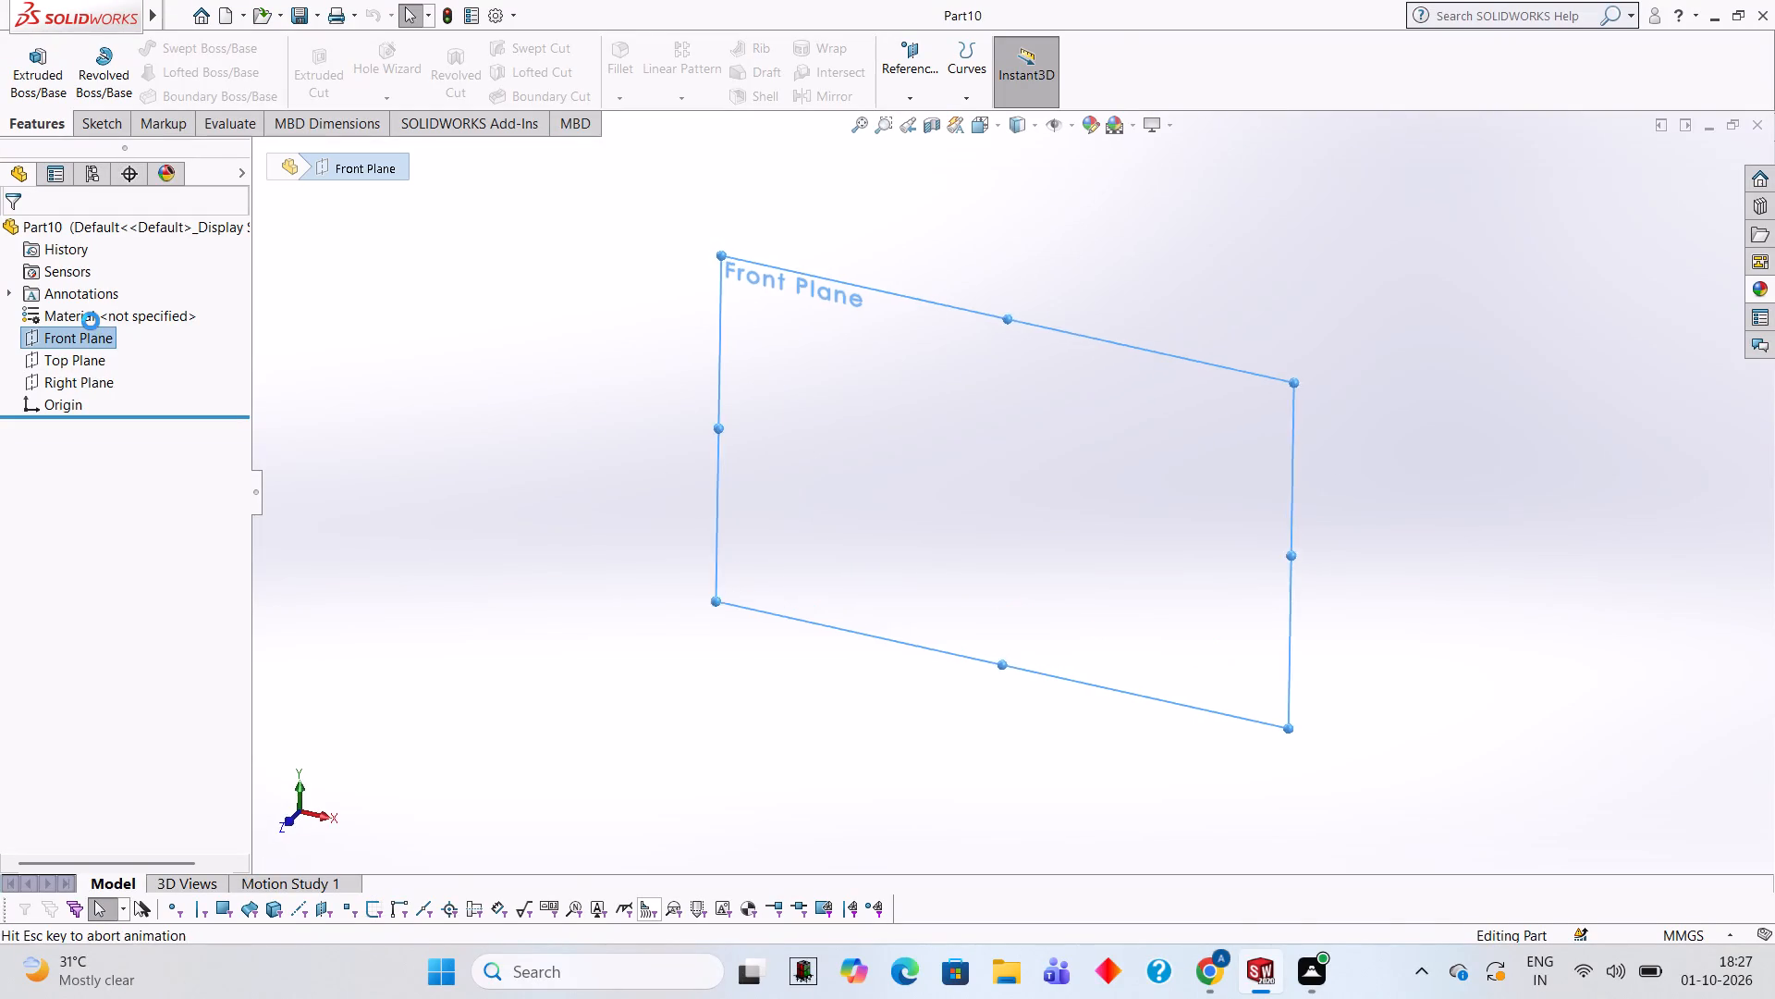
left_click(824, 455)
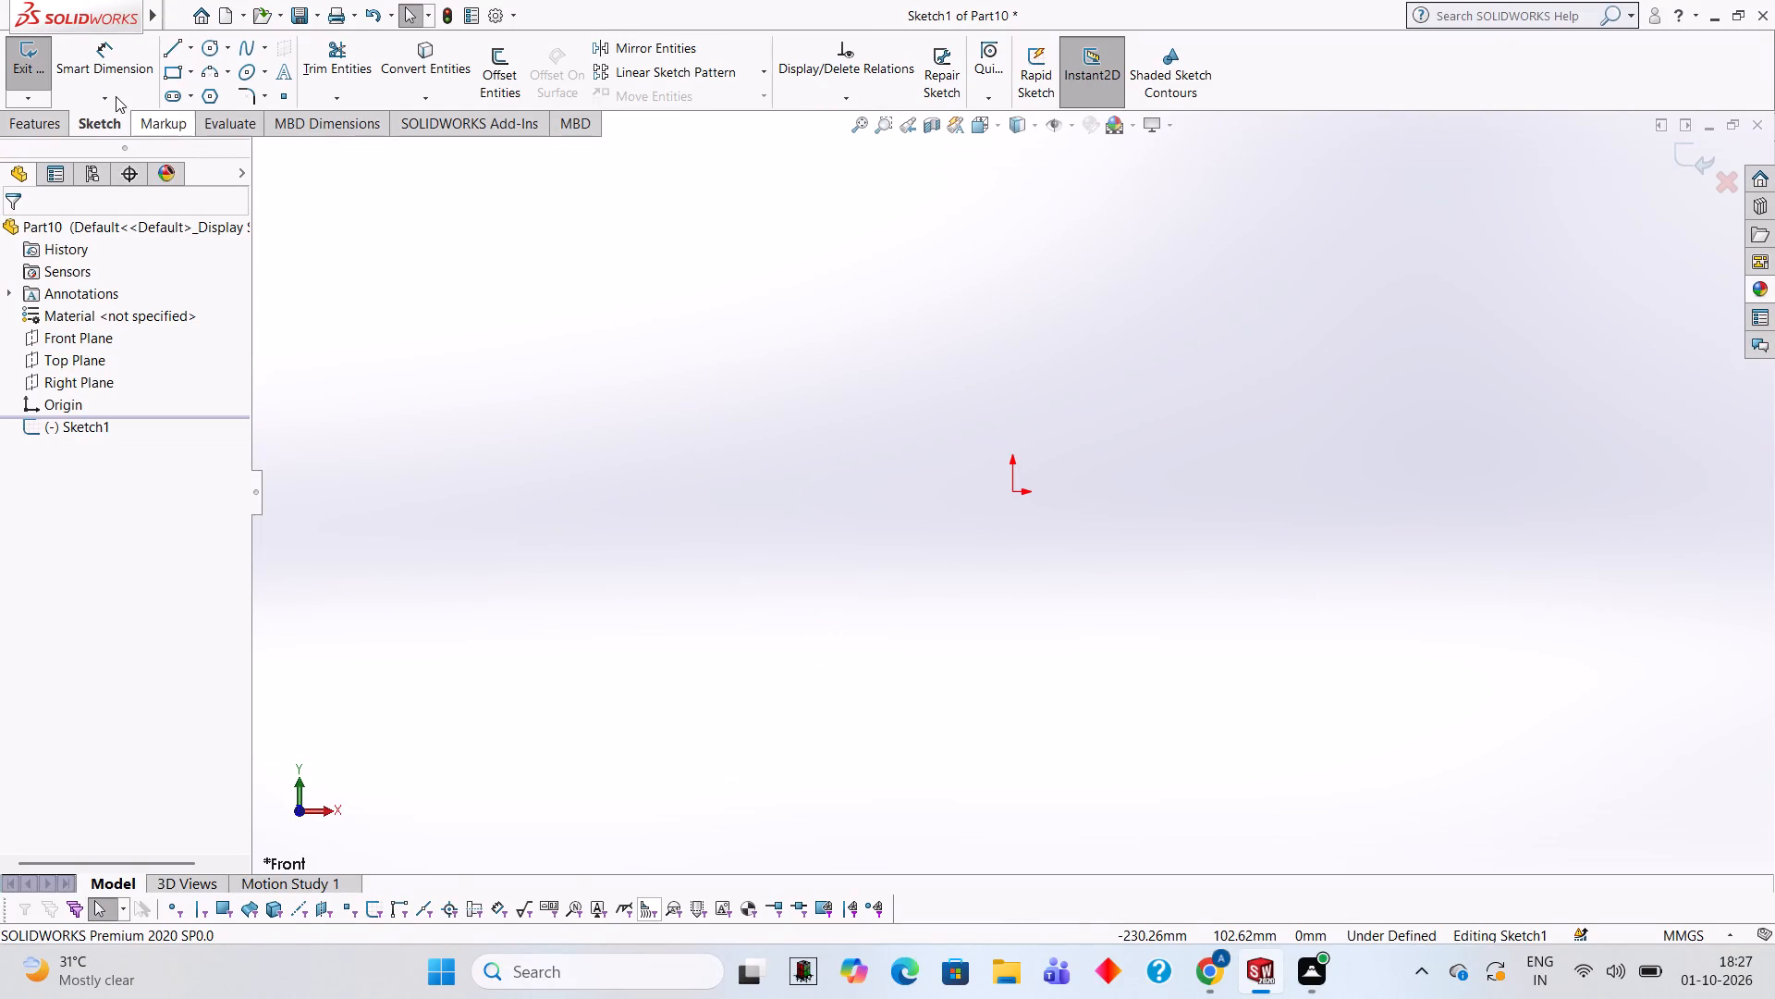
left_click(182, 43)
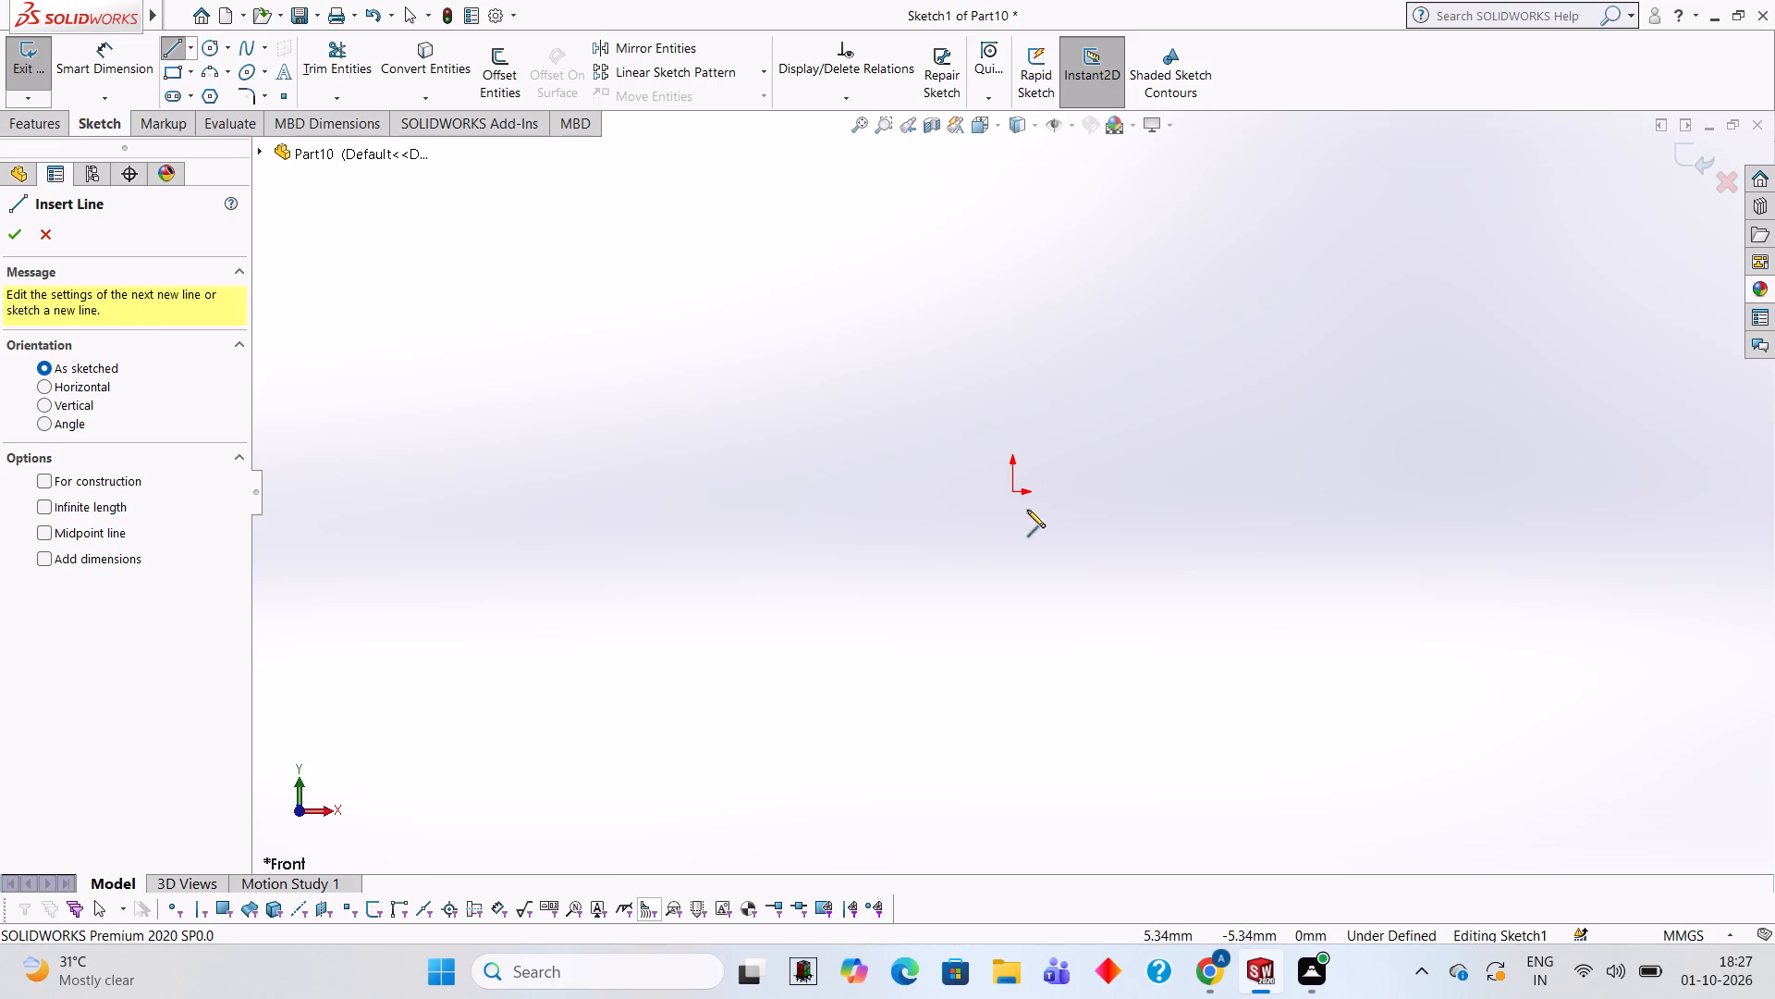
left_click(1011, 492)
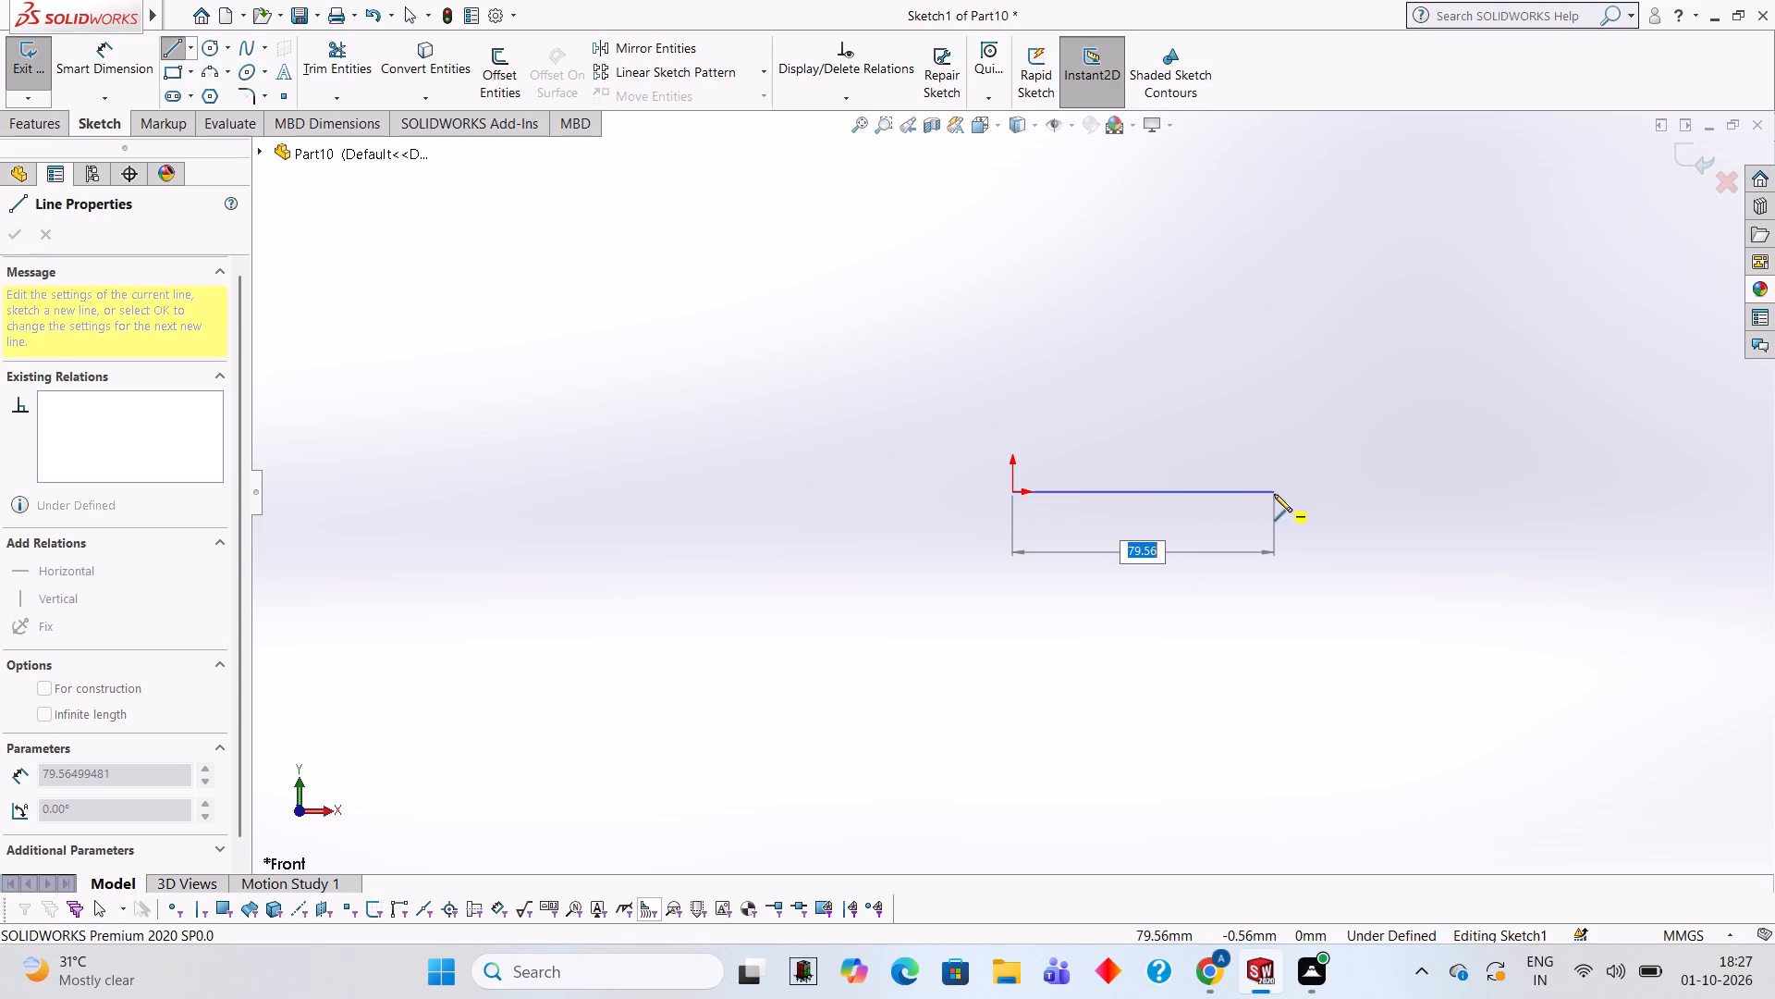
type("140")
key("Return")
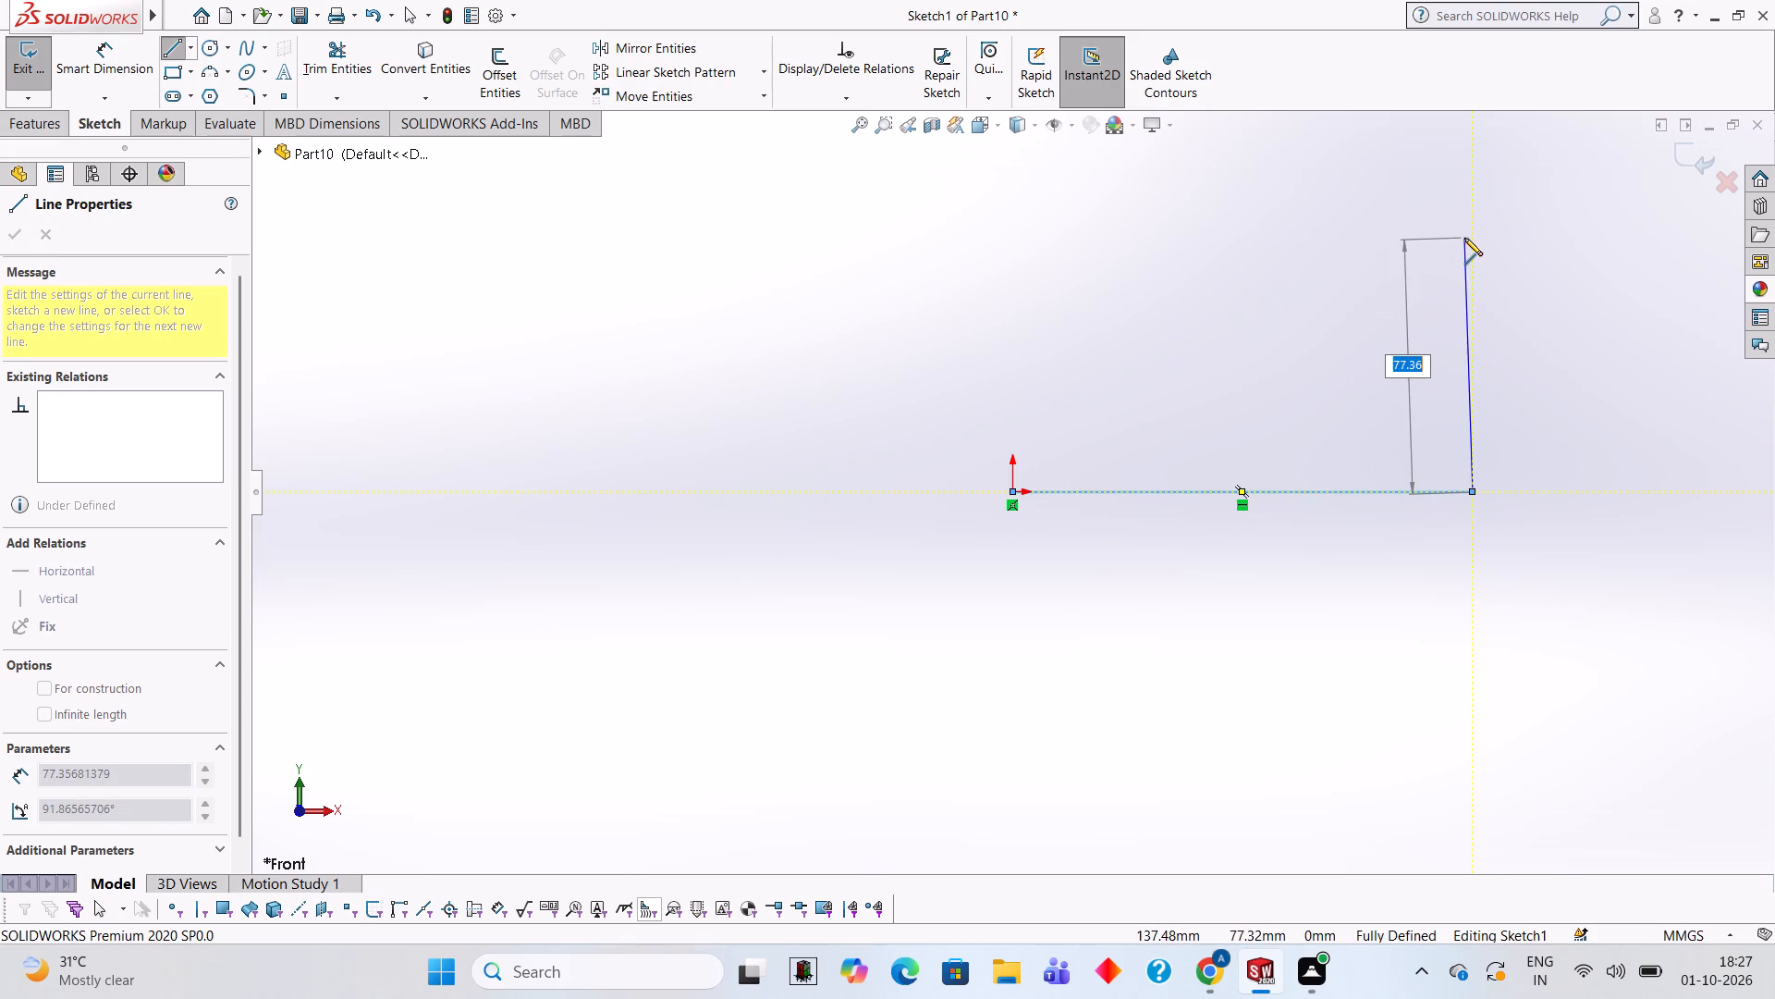
type("18")
key("Return")
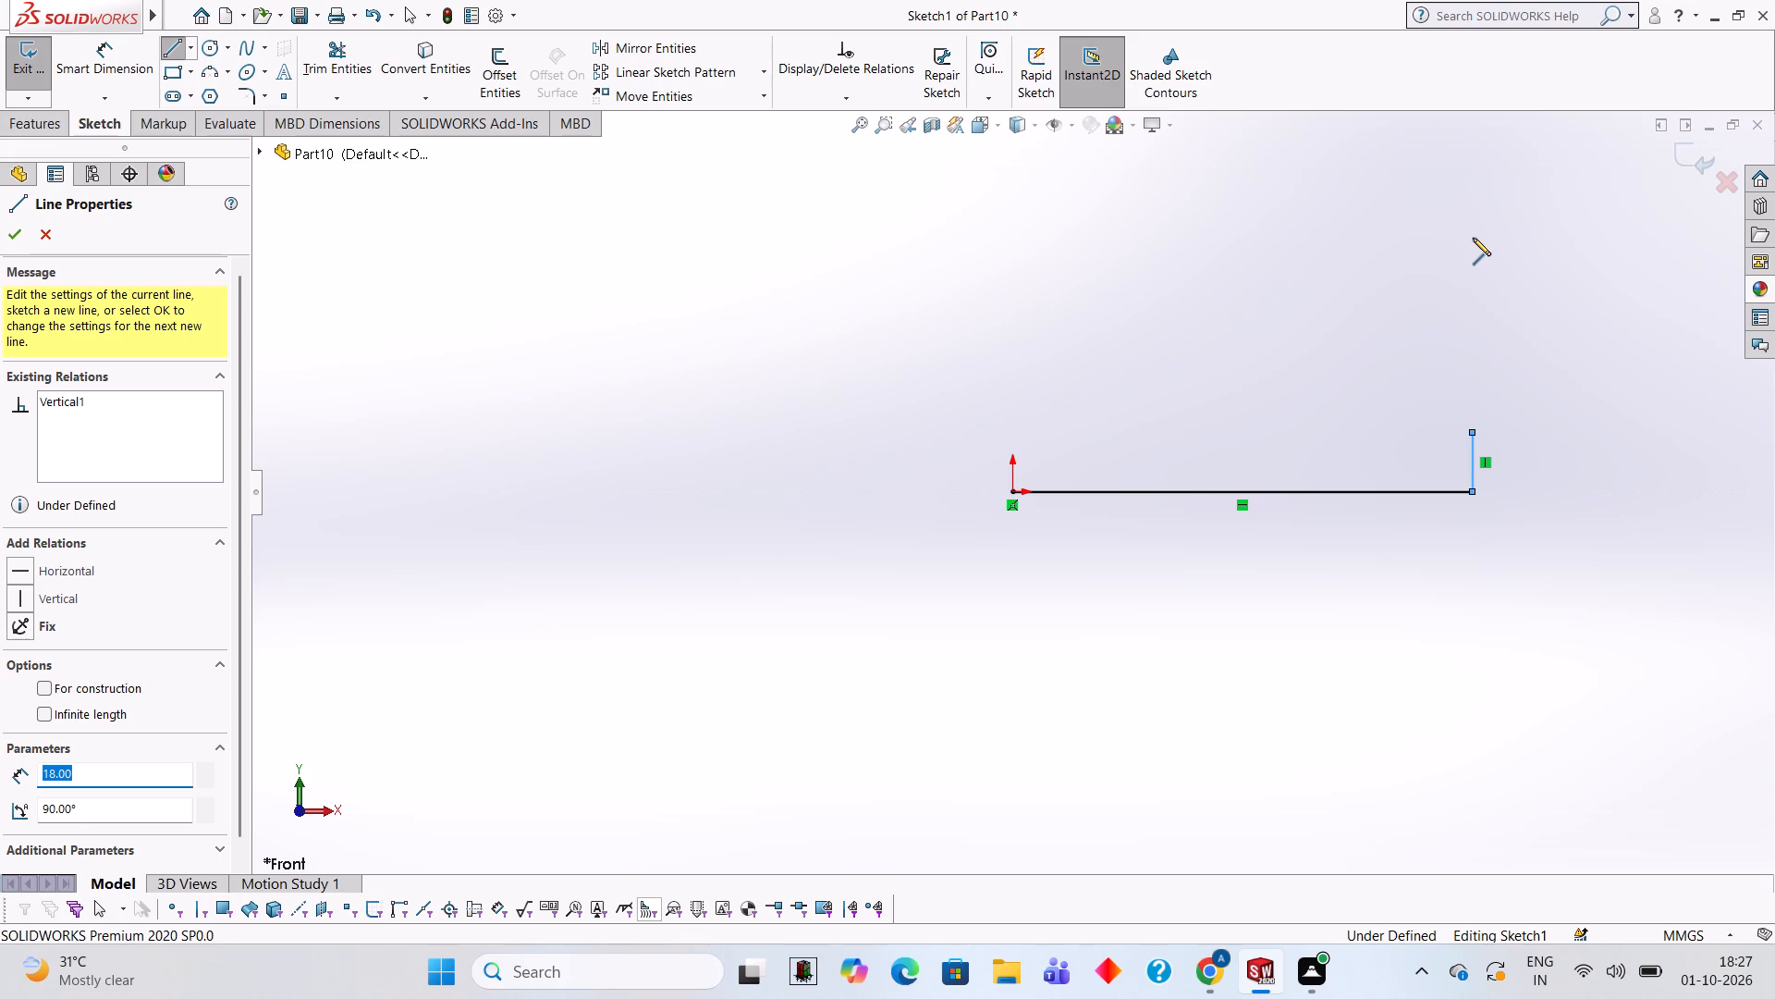
left_click(1013, 435)
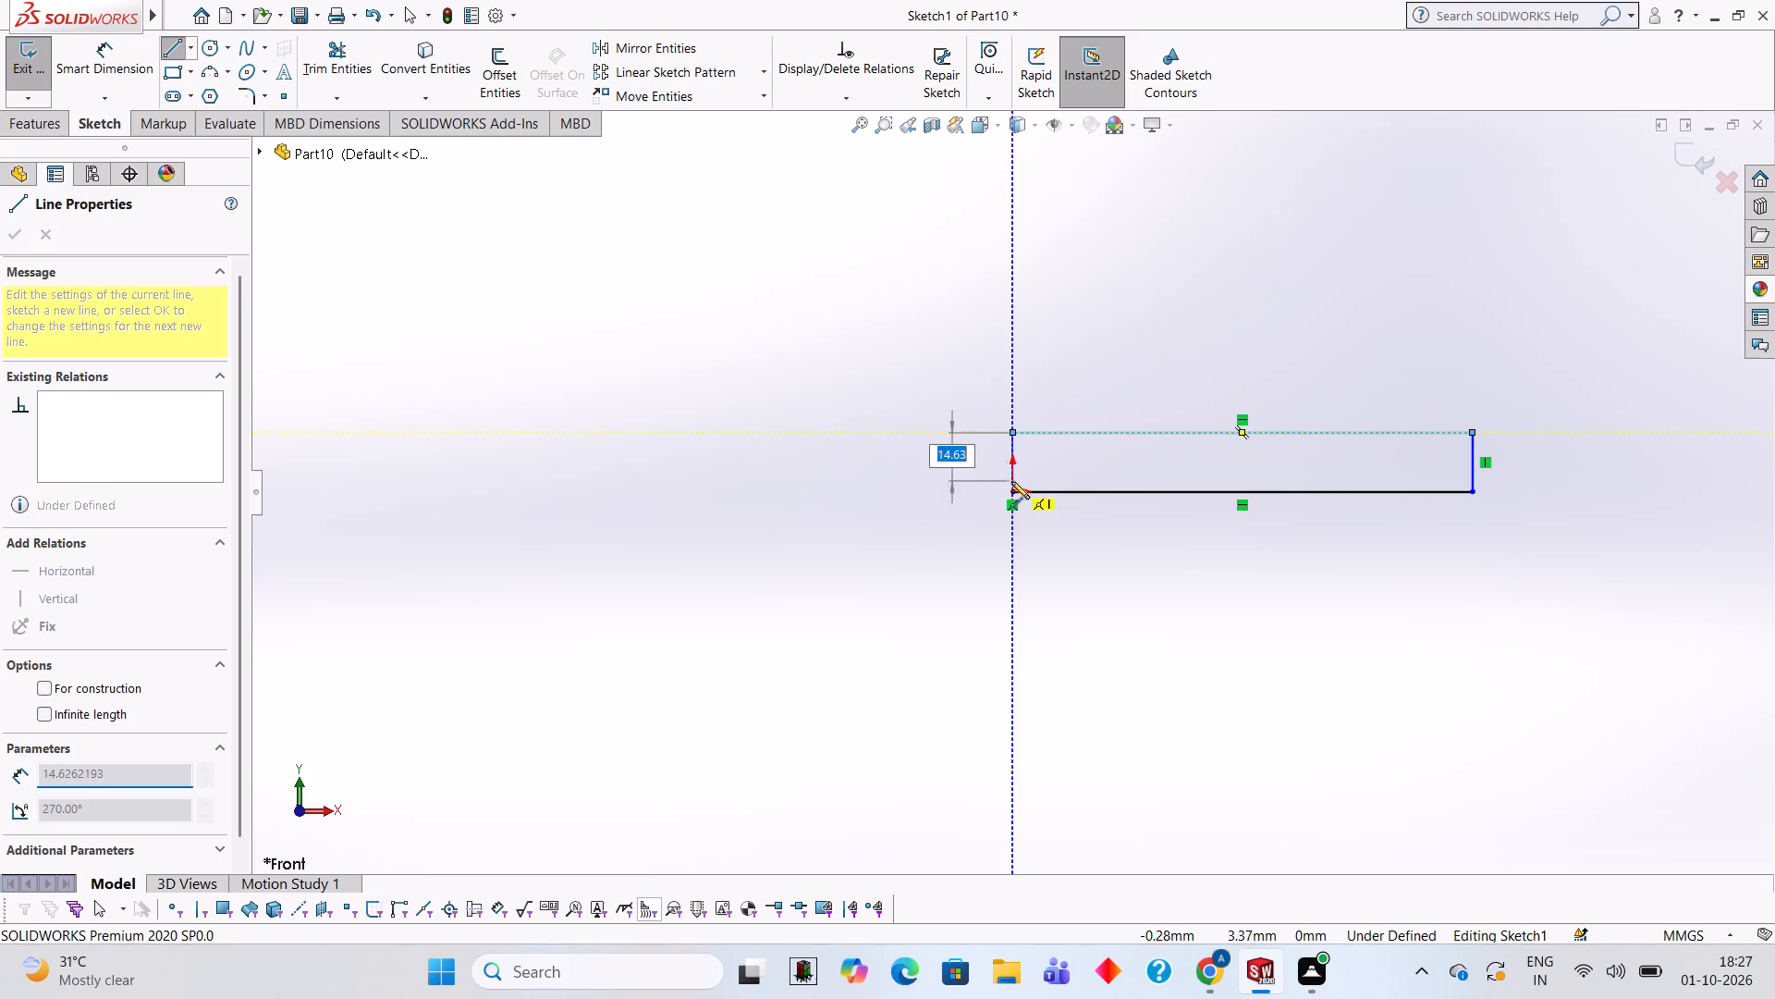
left_click(1011, 490)
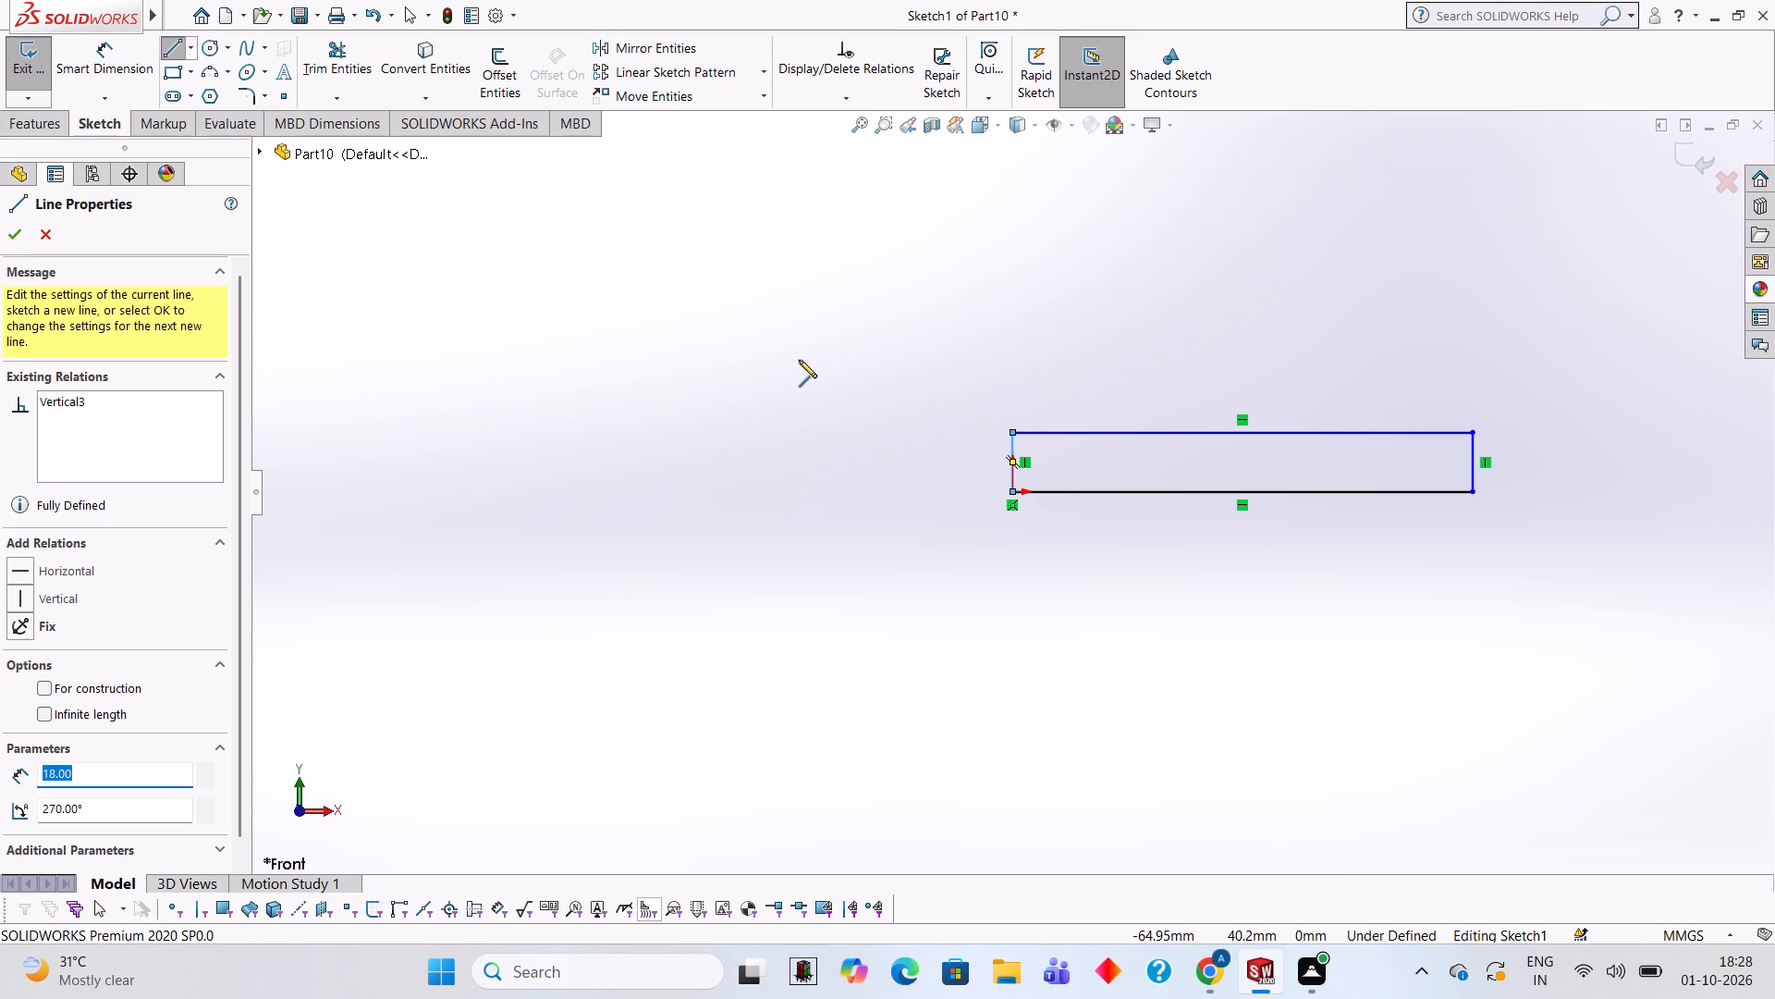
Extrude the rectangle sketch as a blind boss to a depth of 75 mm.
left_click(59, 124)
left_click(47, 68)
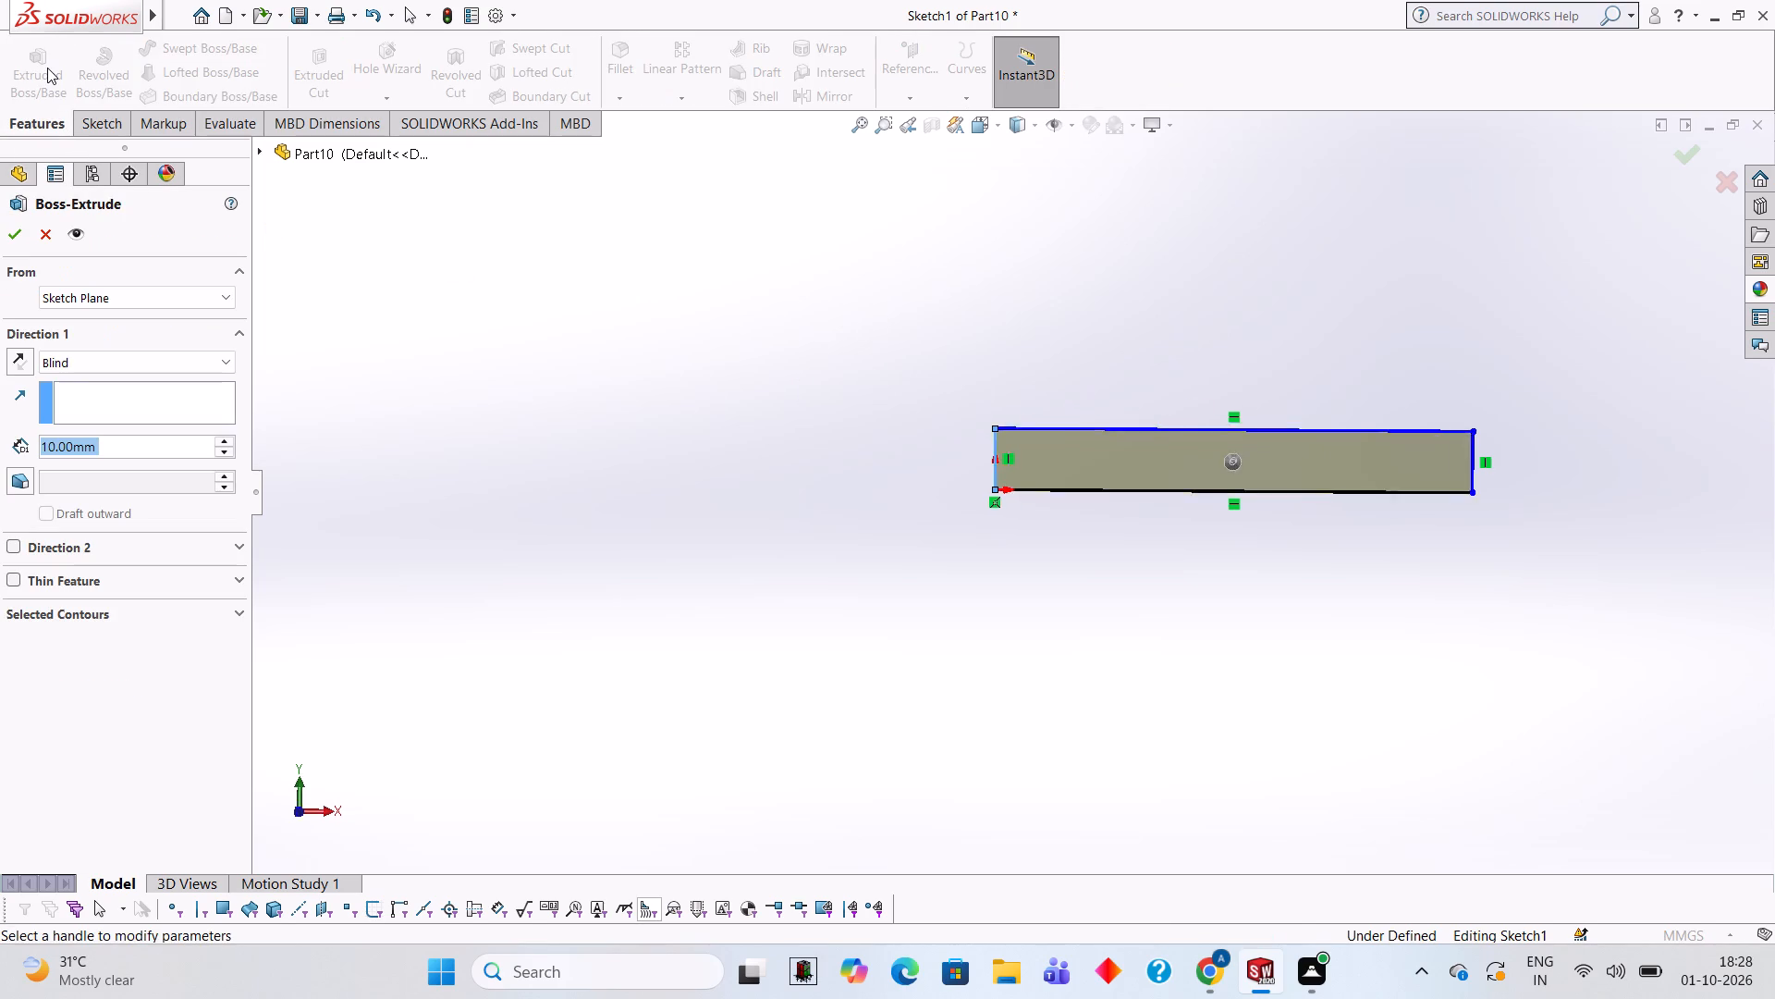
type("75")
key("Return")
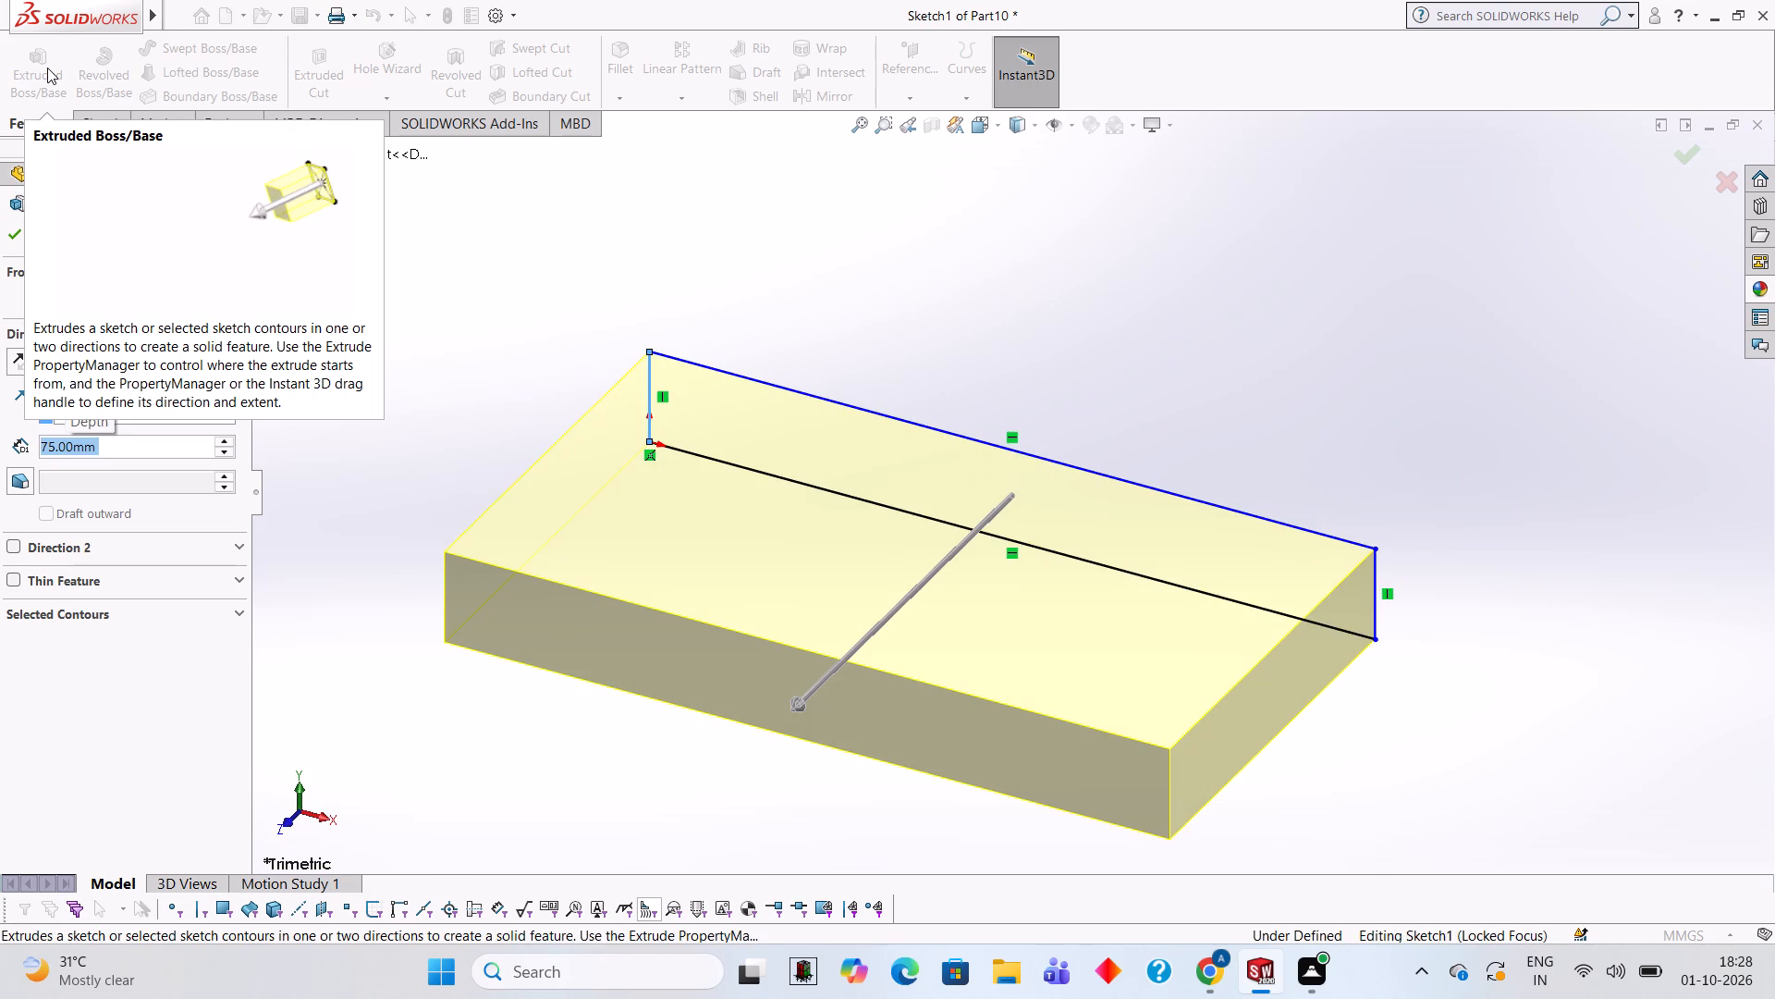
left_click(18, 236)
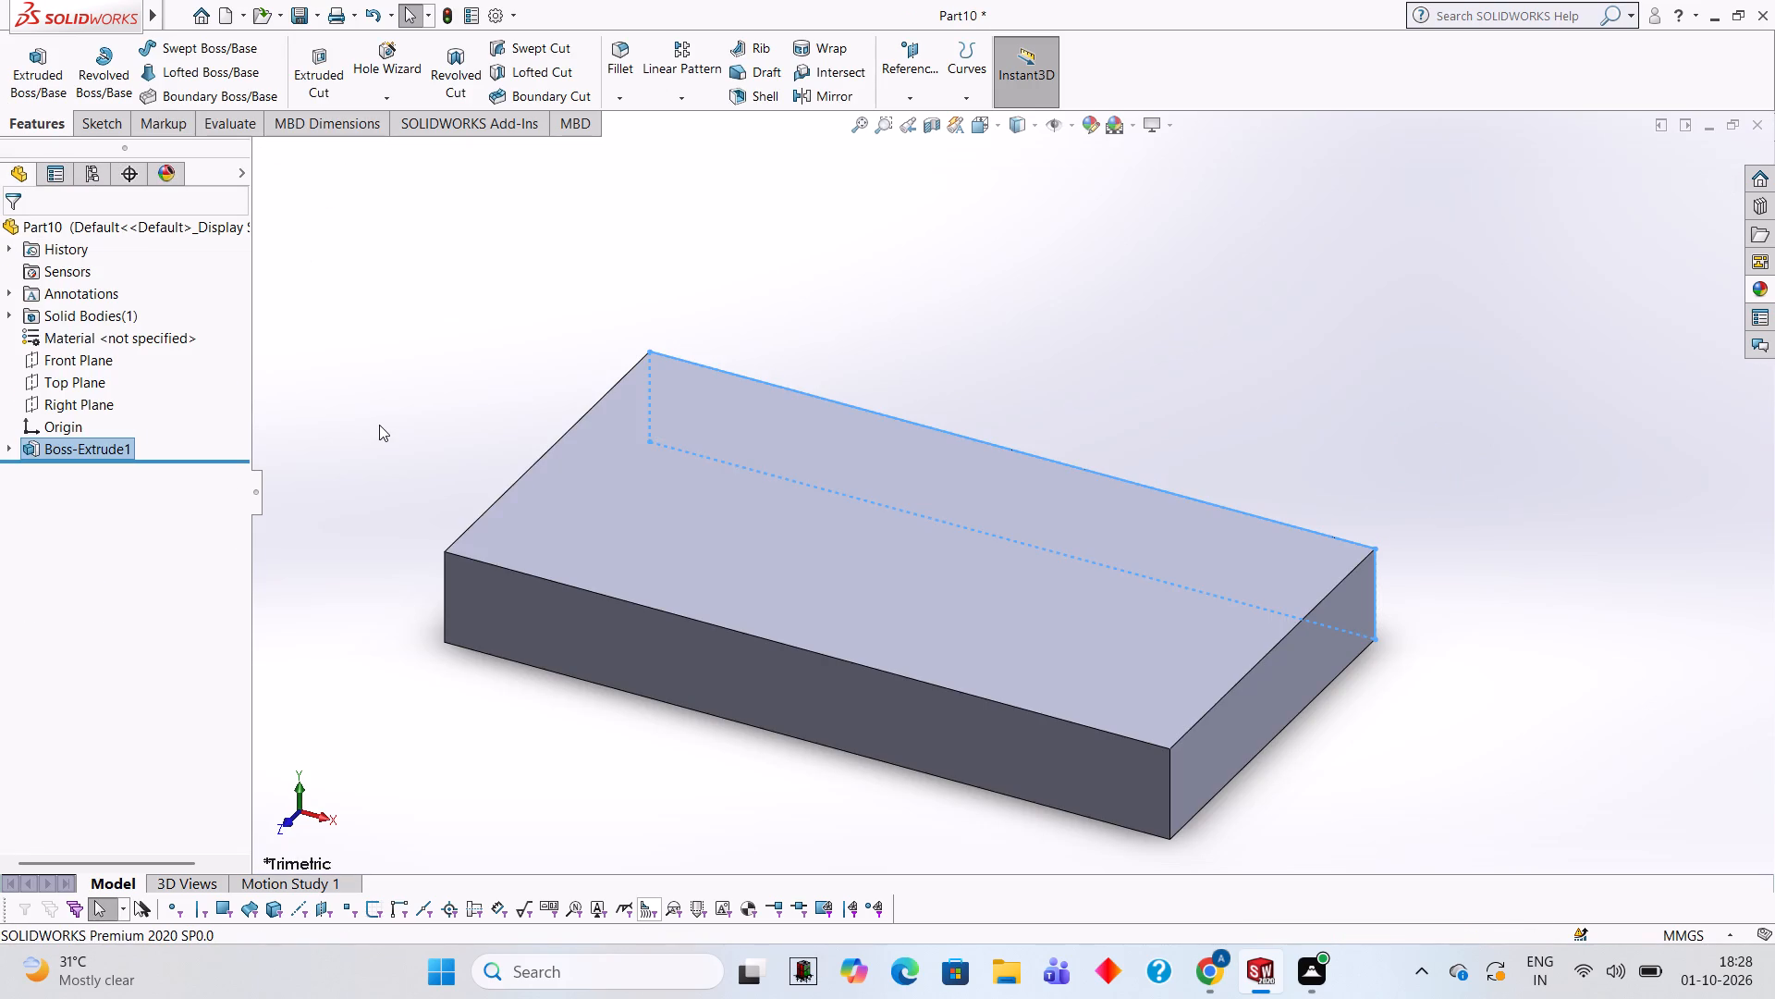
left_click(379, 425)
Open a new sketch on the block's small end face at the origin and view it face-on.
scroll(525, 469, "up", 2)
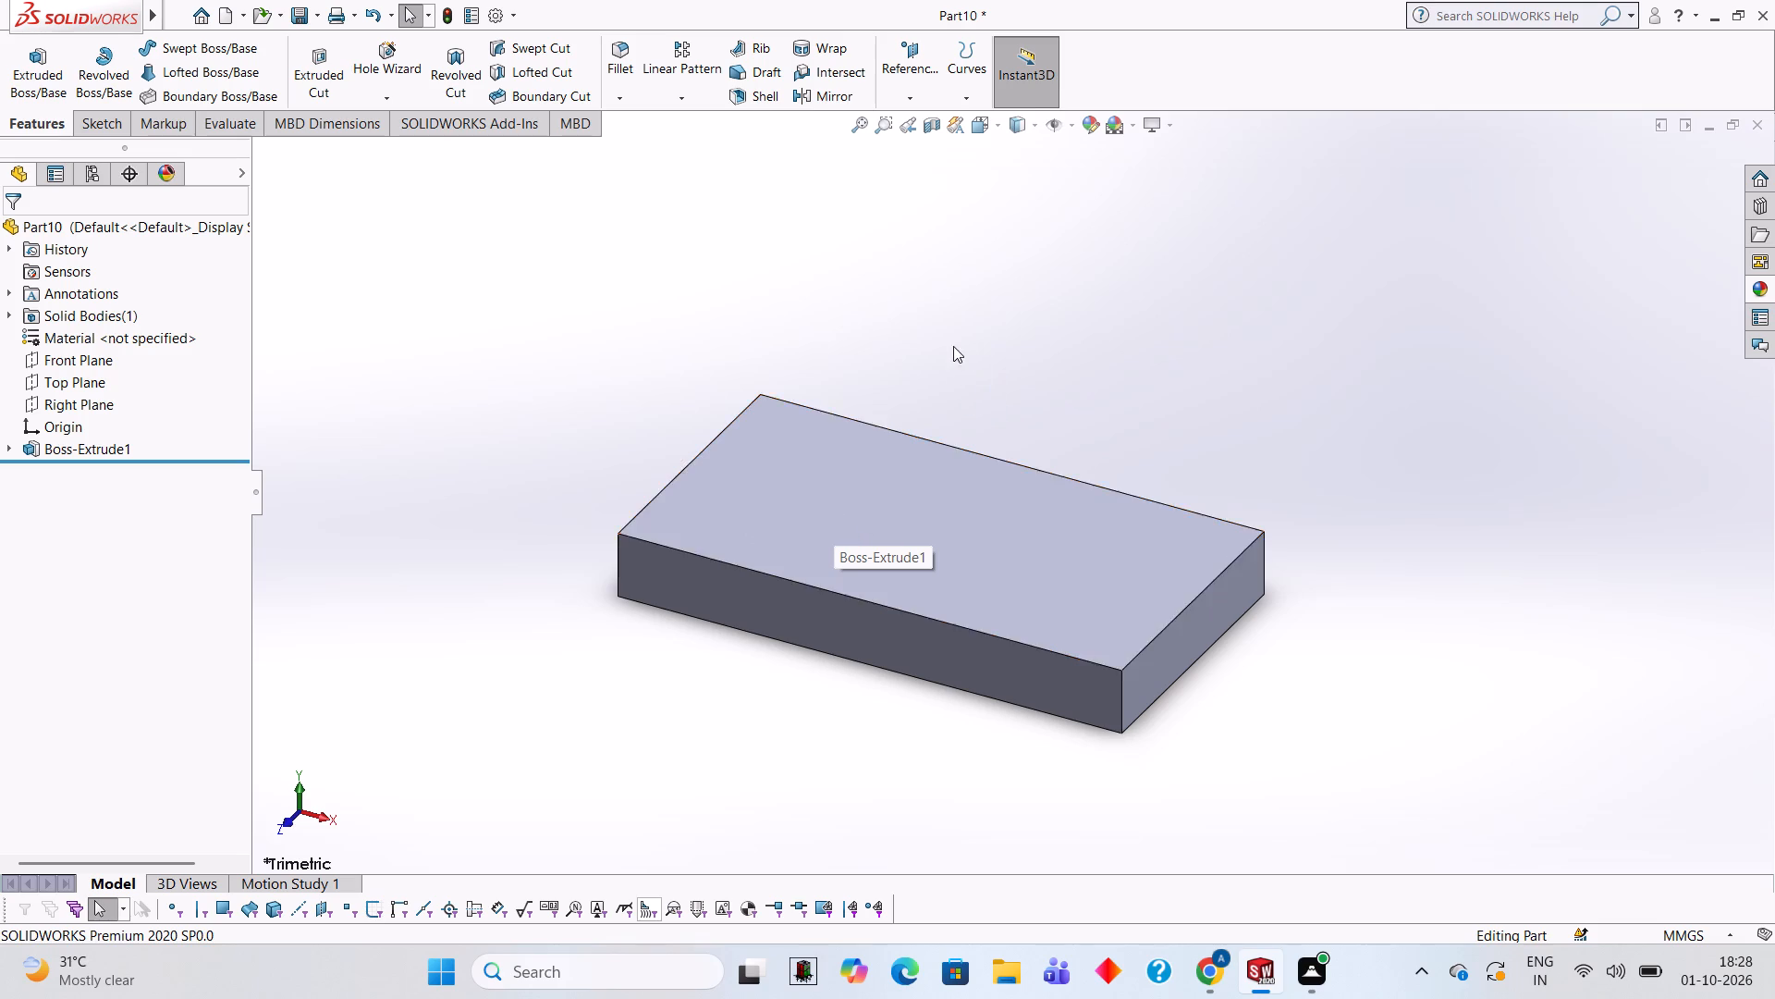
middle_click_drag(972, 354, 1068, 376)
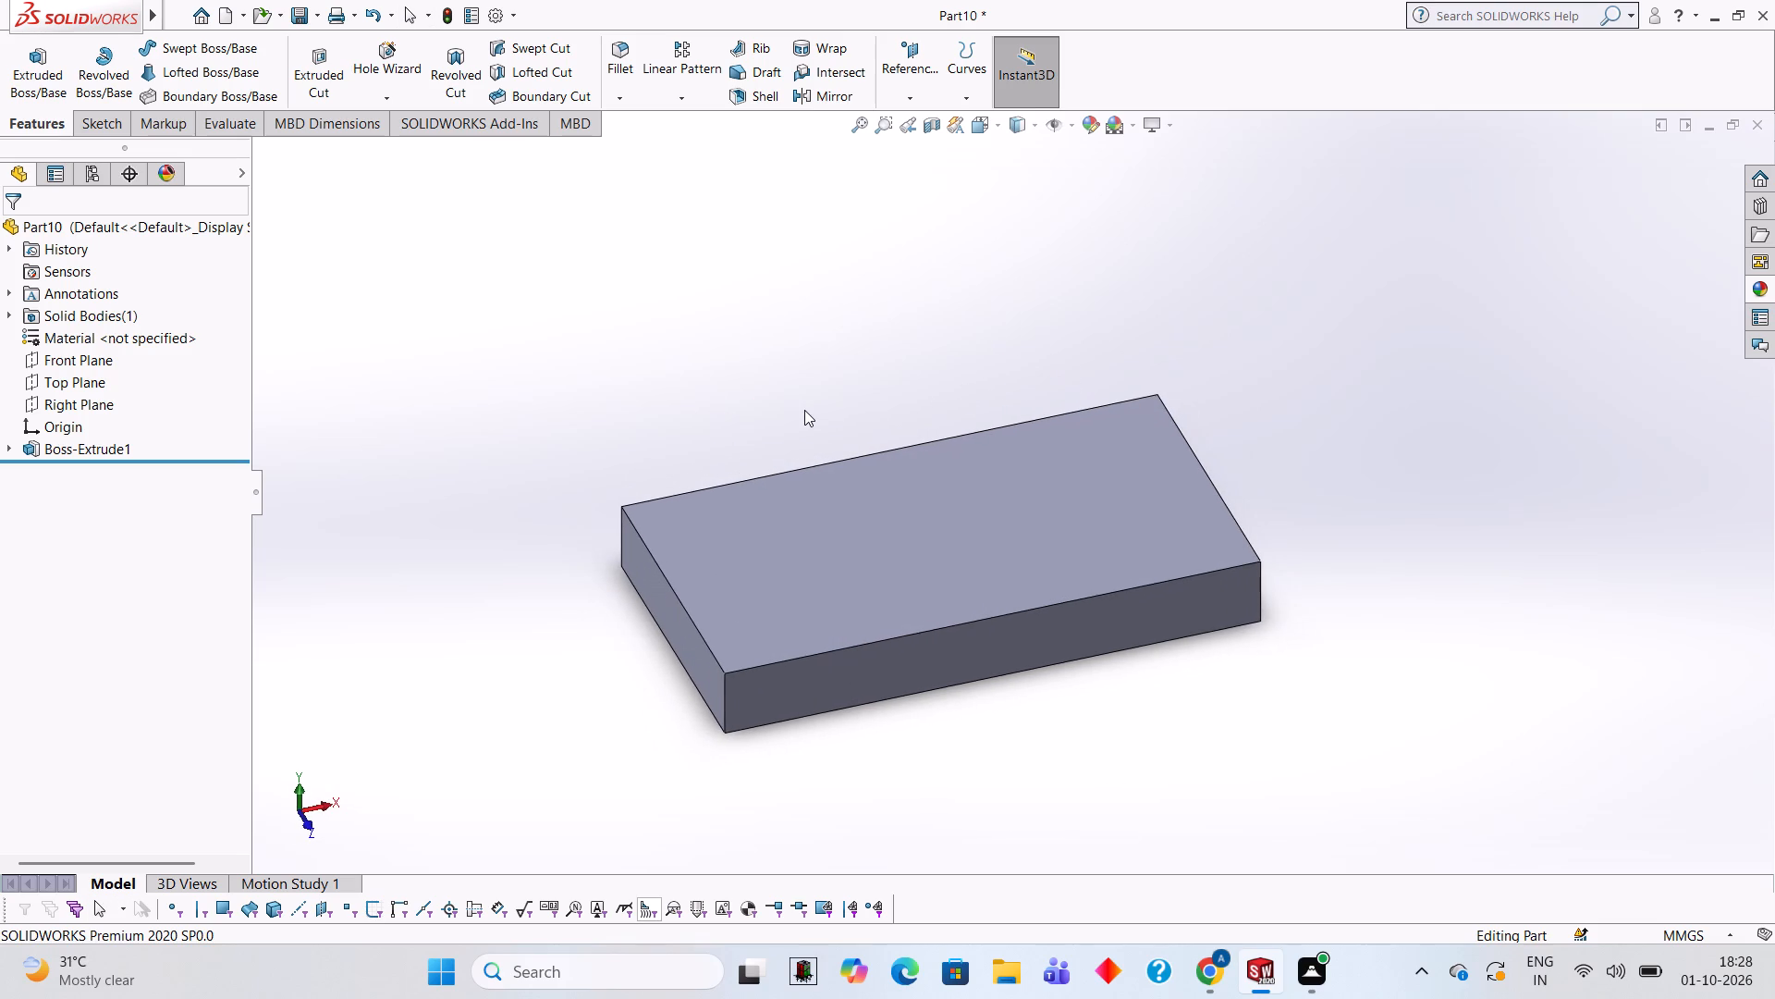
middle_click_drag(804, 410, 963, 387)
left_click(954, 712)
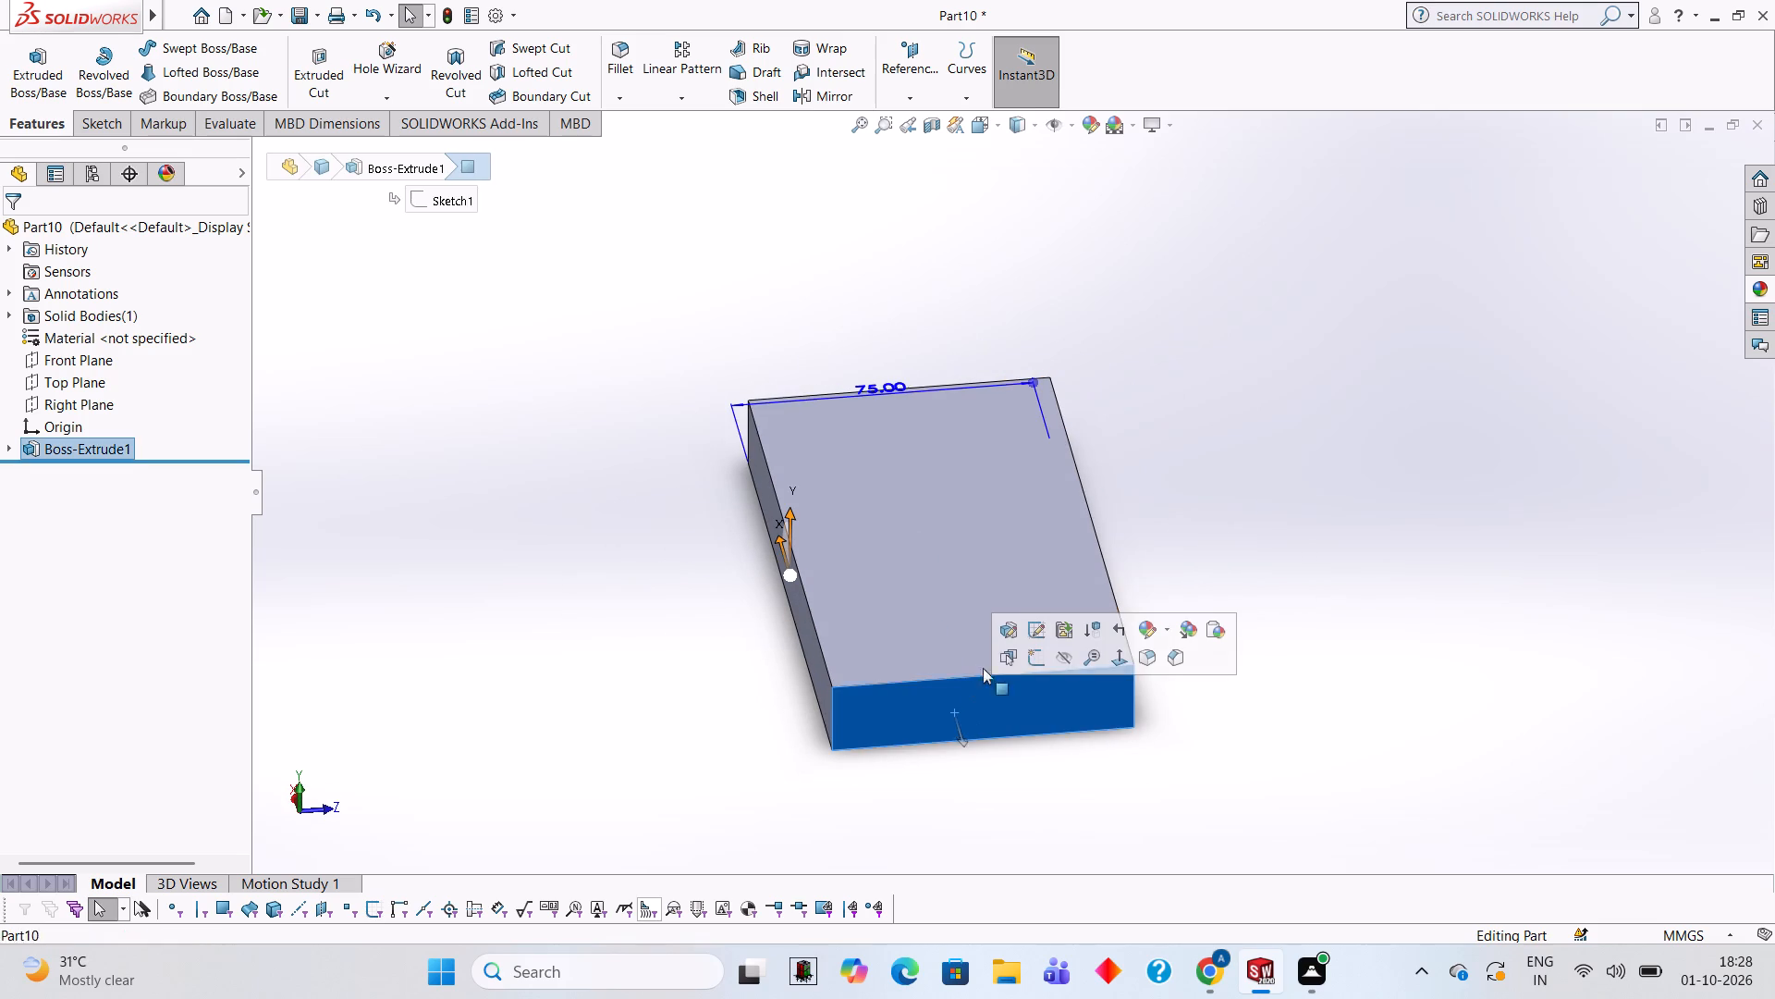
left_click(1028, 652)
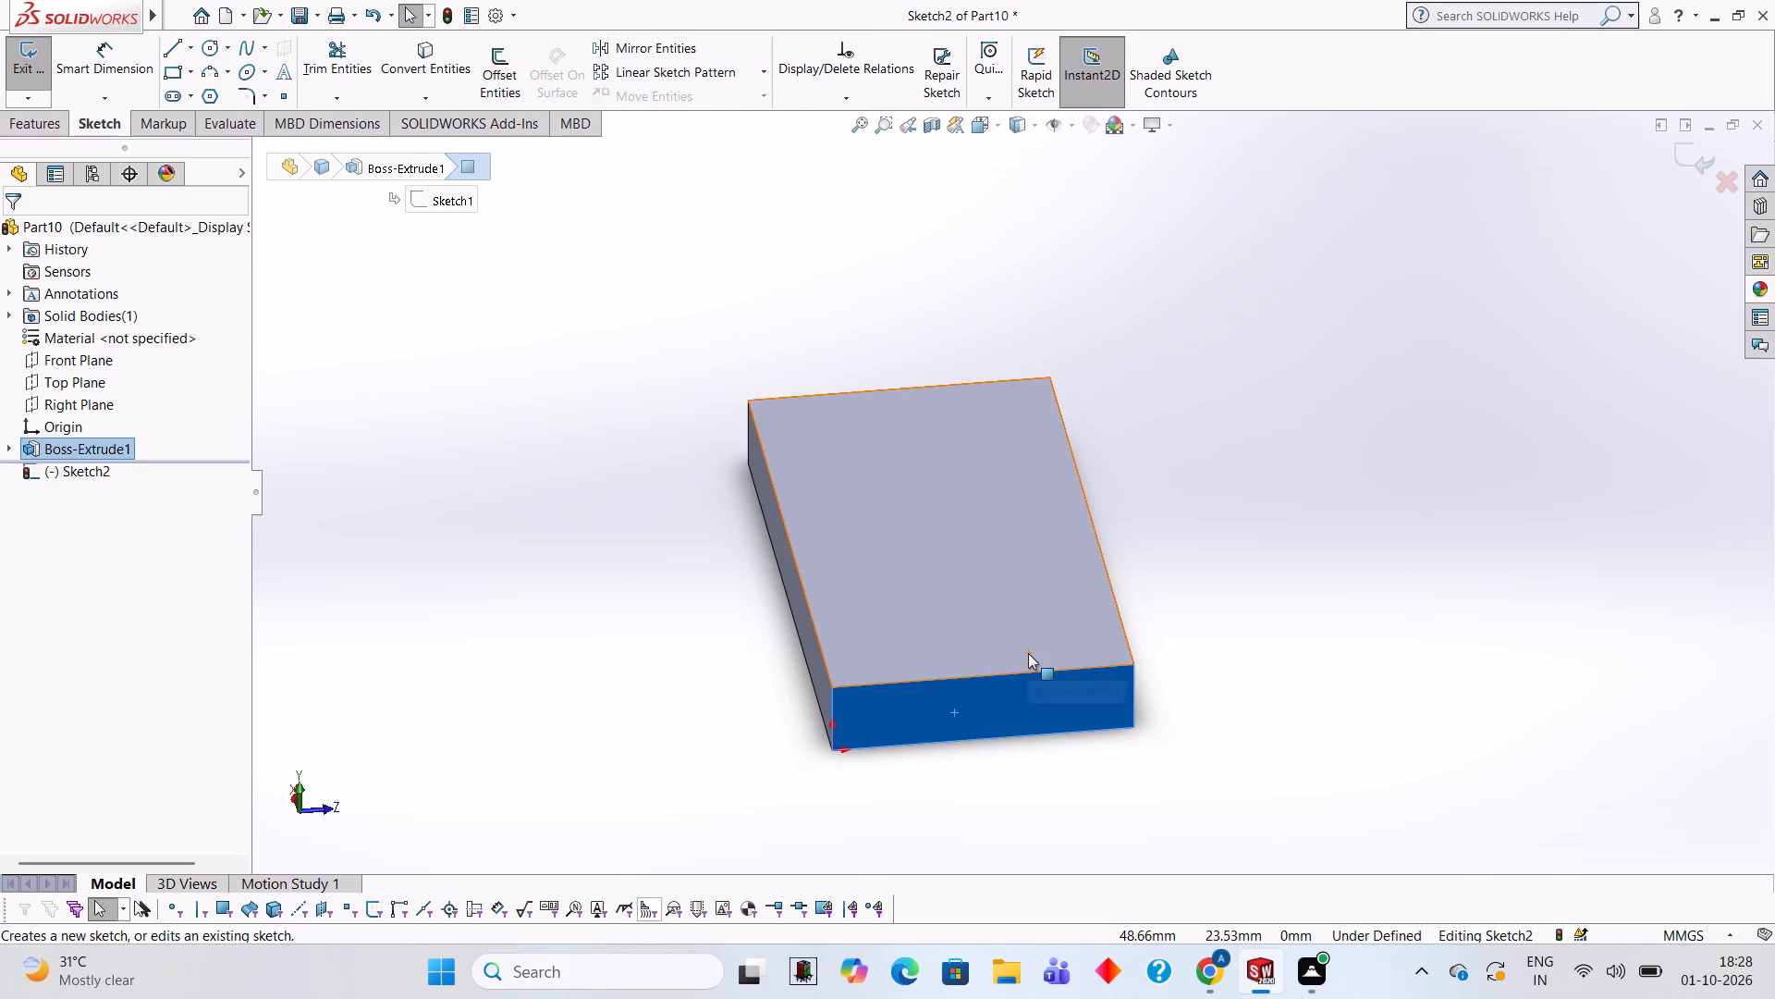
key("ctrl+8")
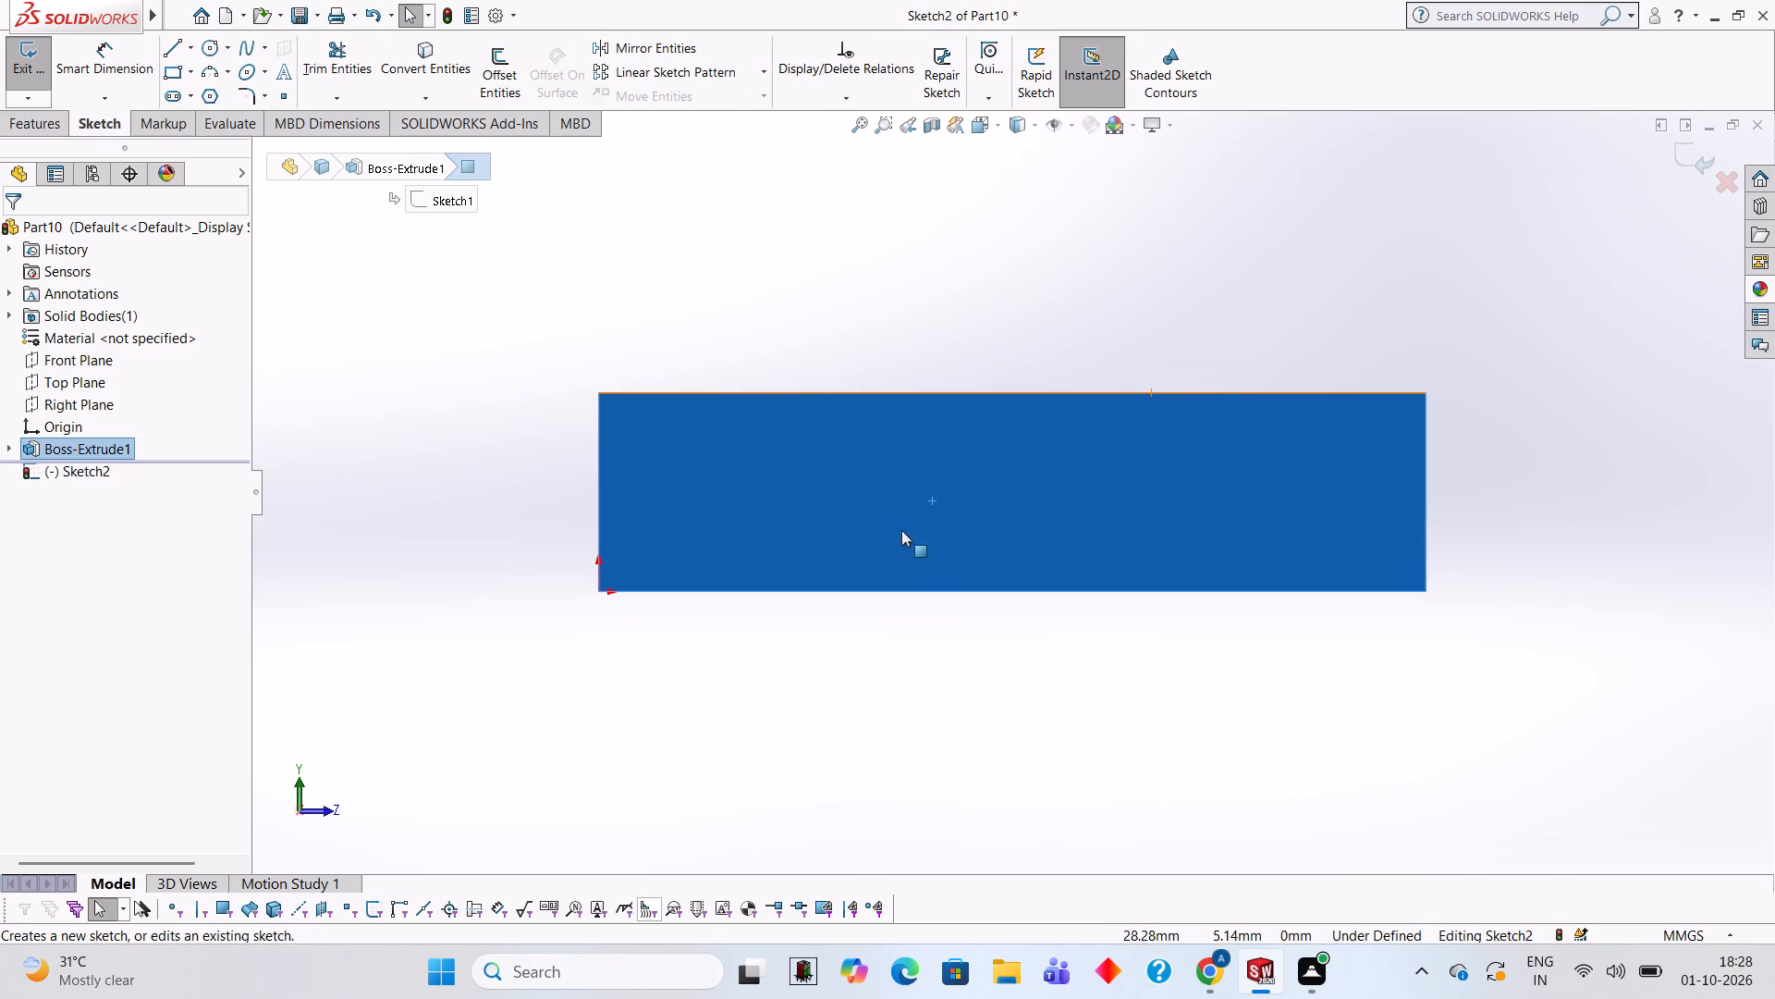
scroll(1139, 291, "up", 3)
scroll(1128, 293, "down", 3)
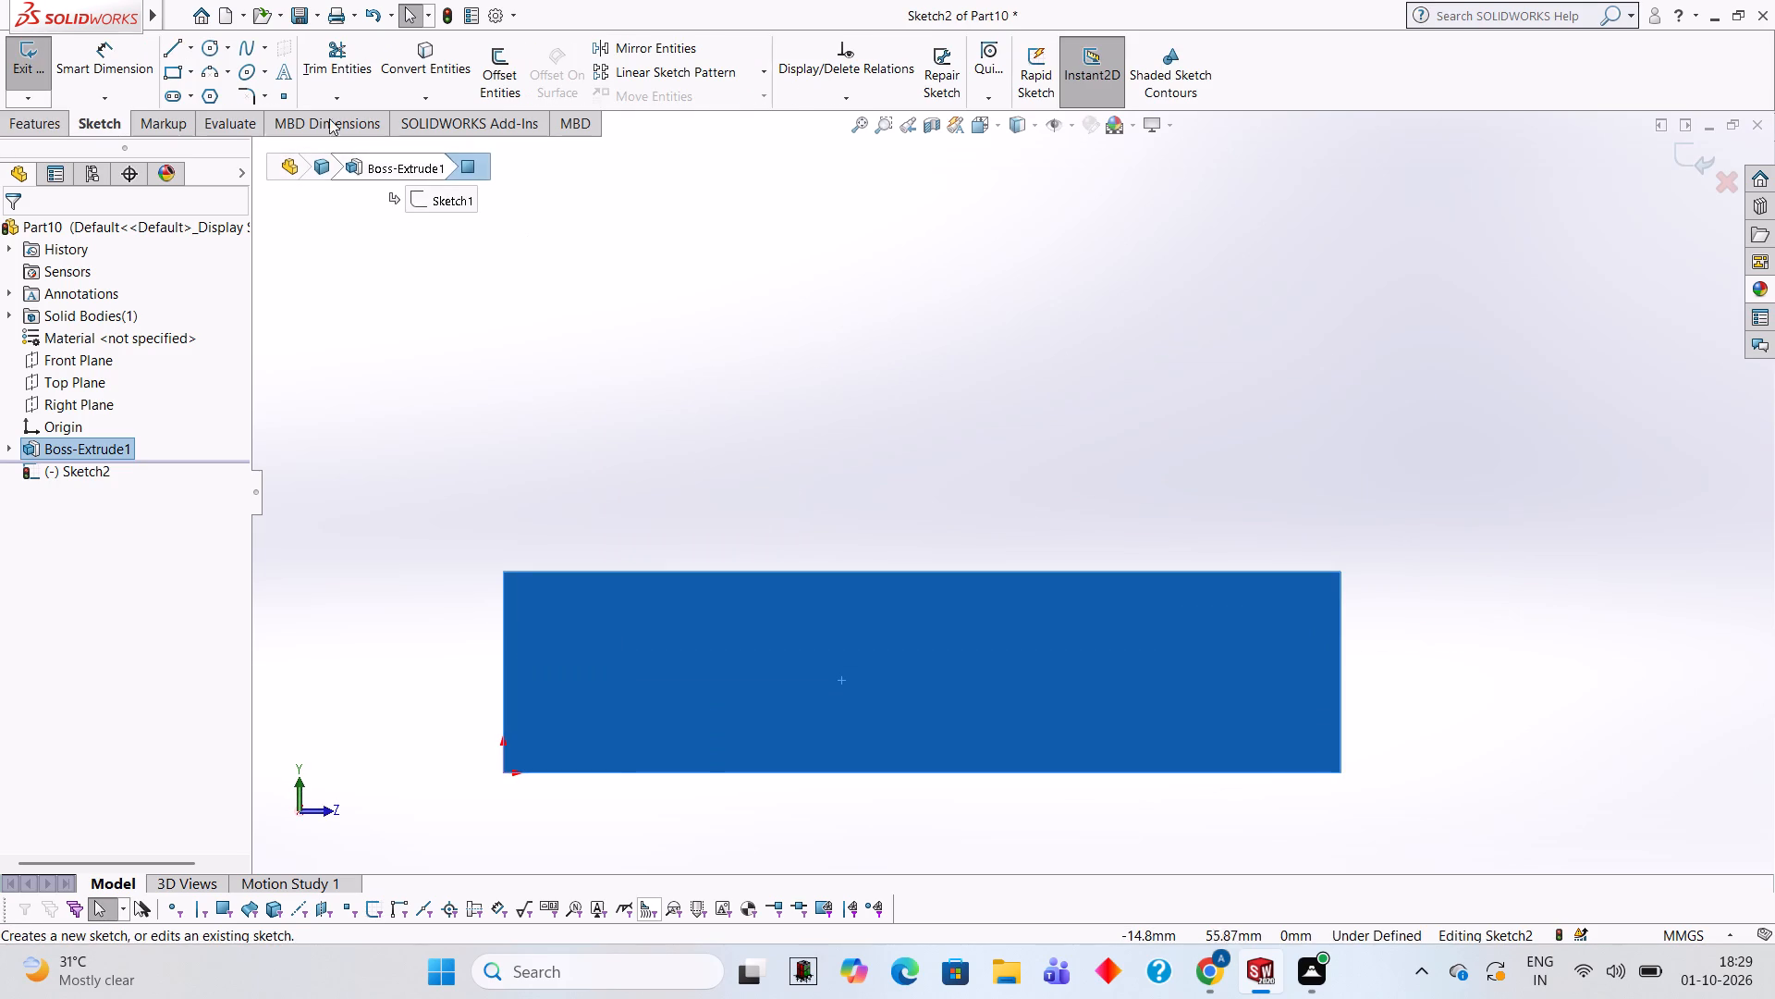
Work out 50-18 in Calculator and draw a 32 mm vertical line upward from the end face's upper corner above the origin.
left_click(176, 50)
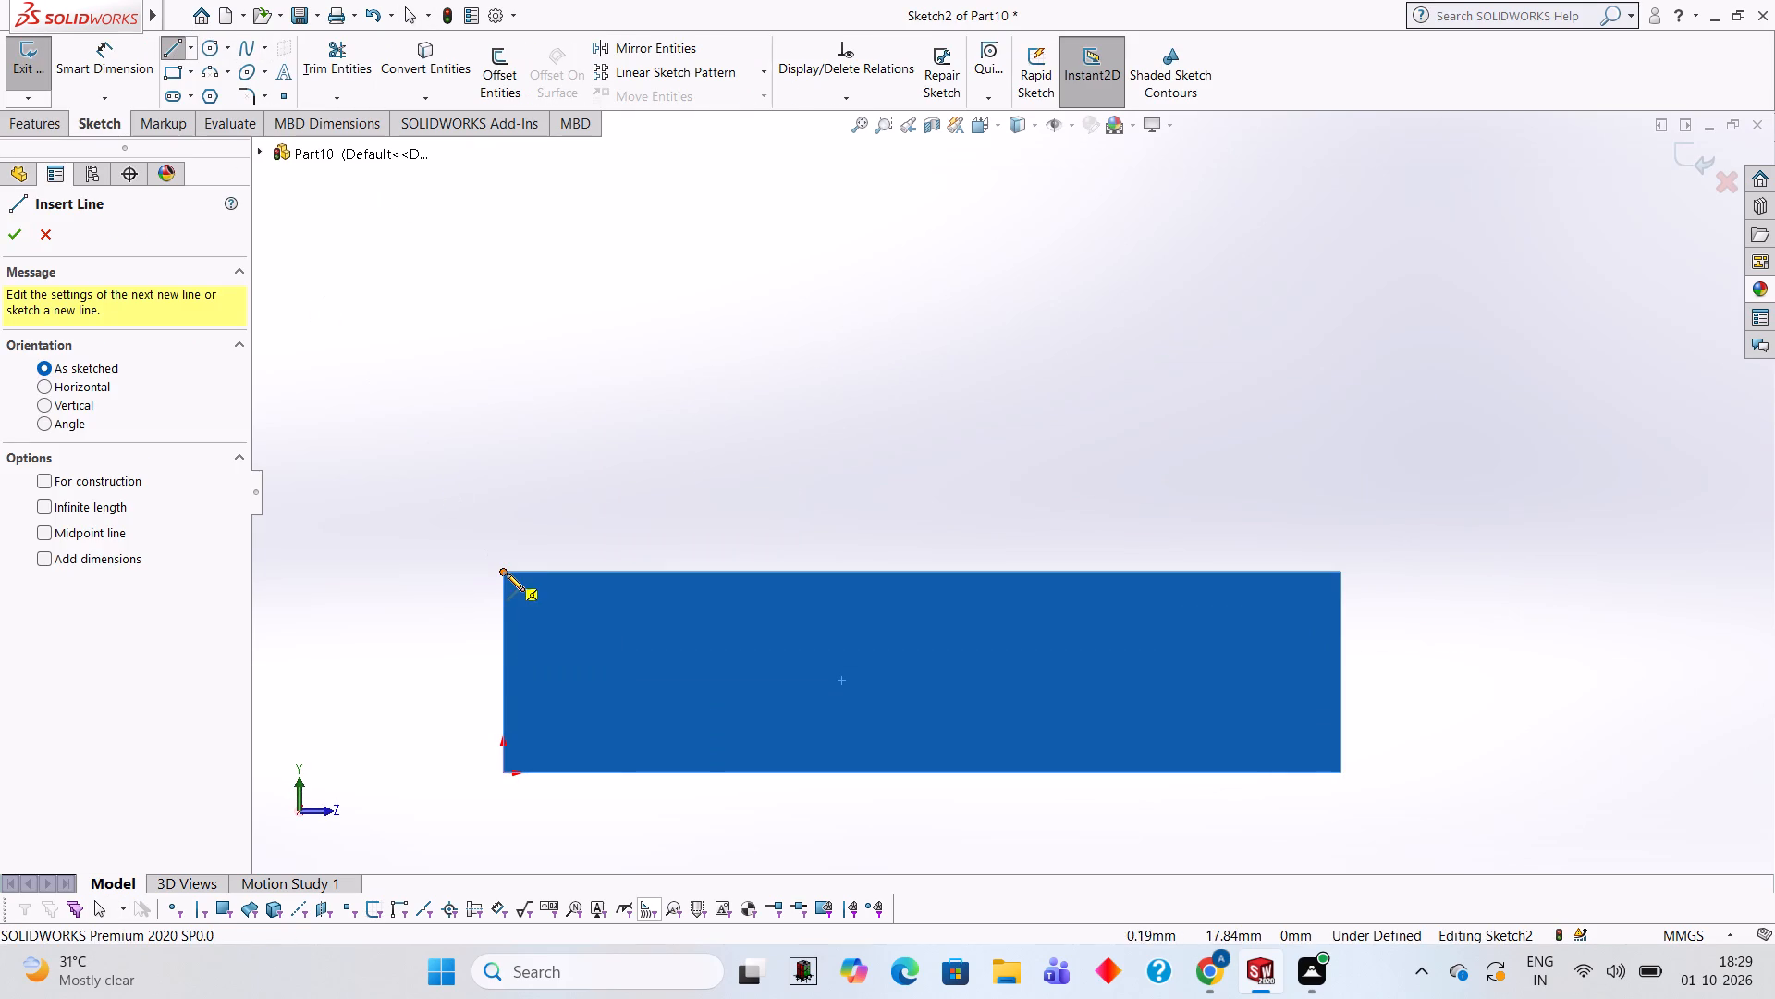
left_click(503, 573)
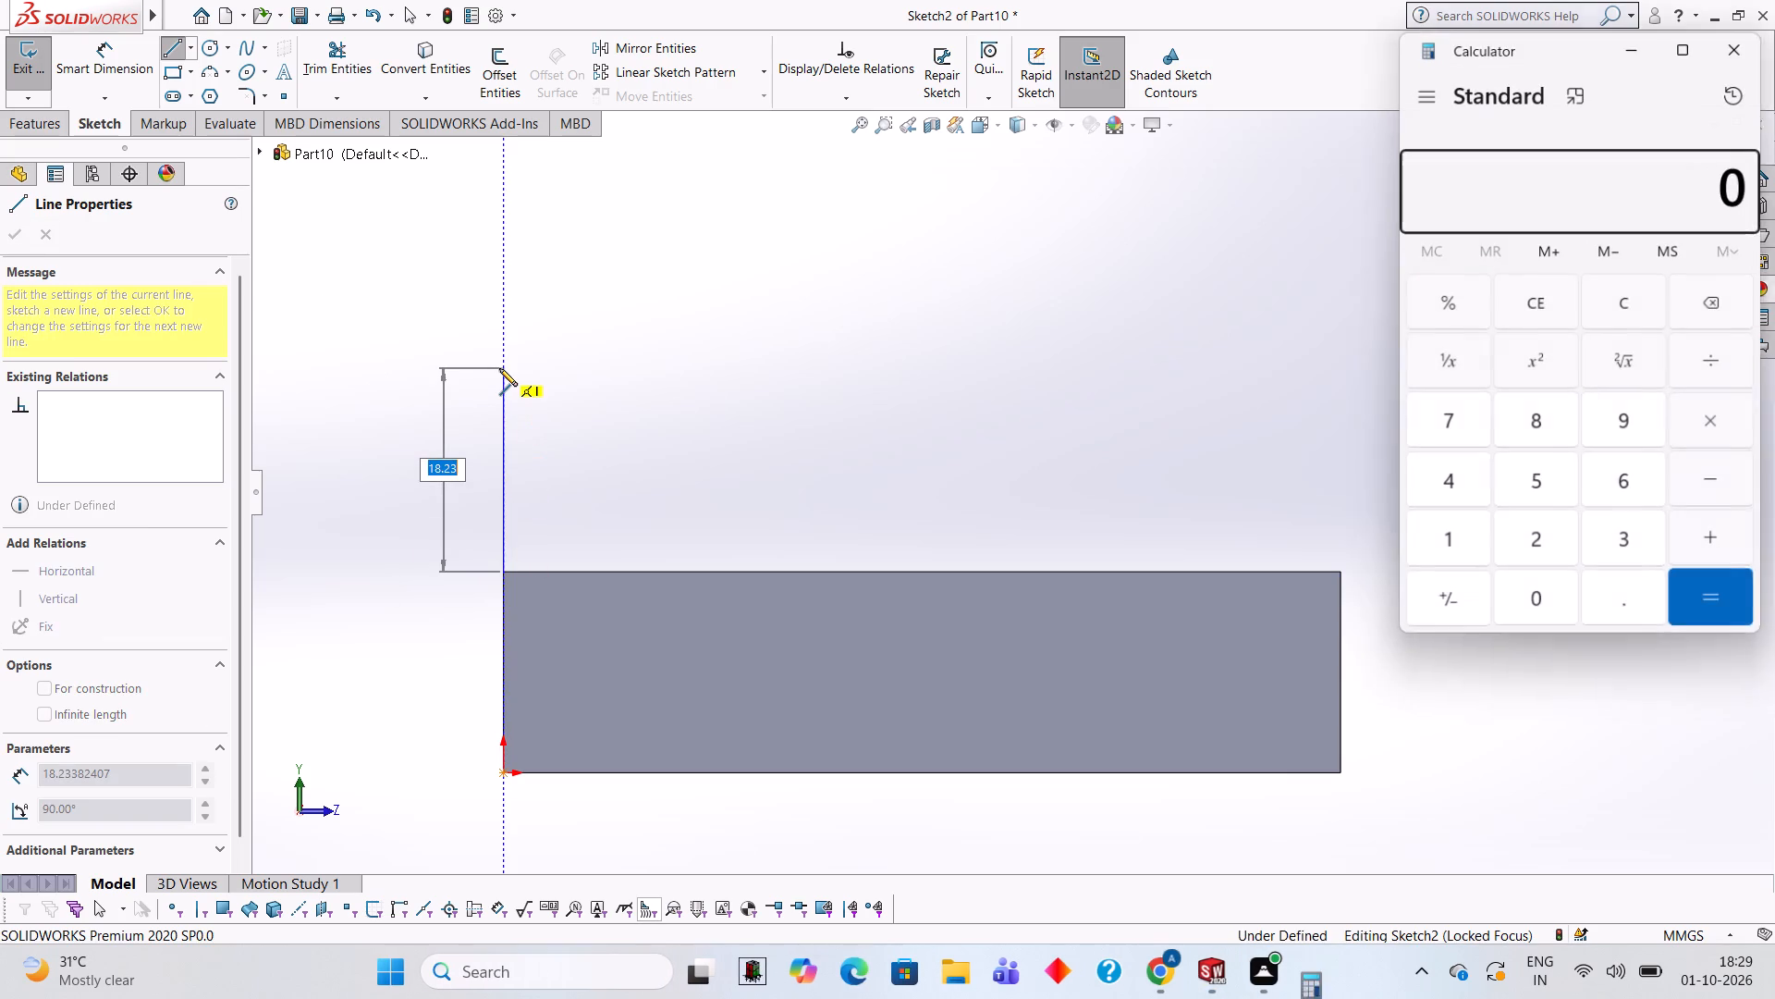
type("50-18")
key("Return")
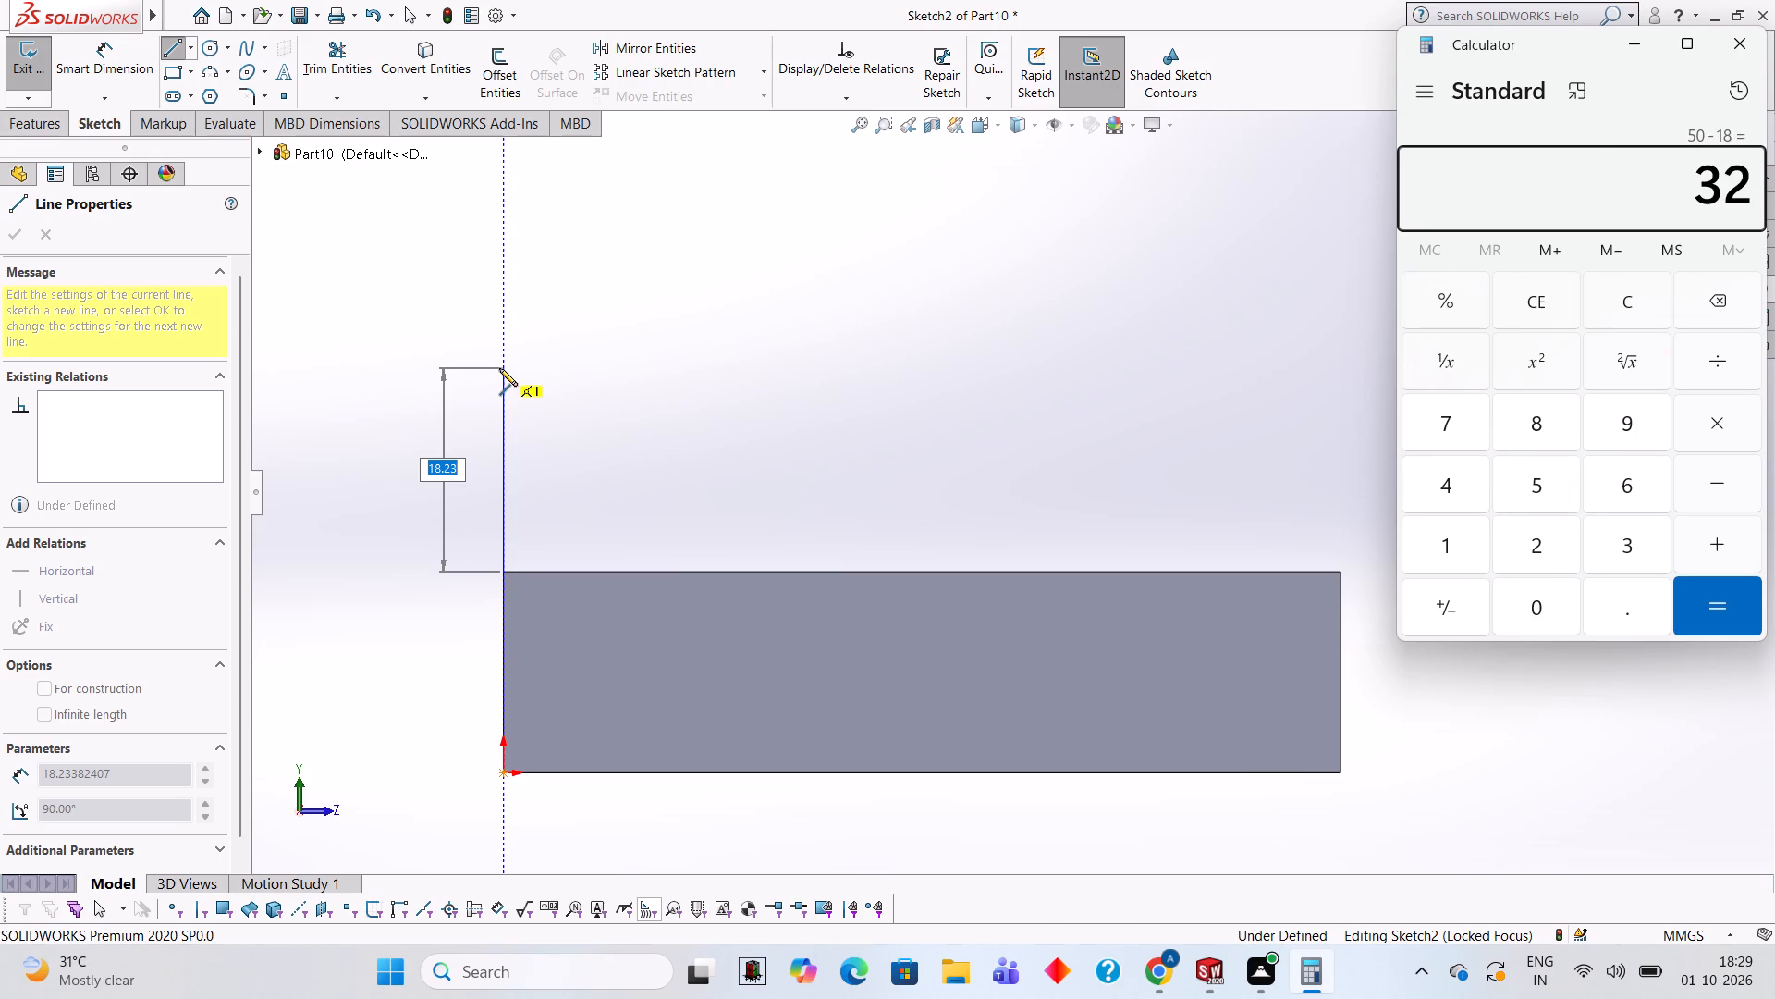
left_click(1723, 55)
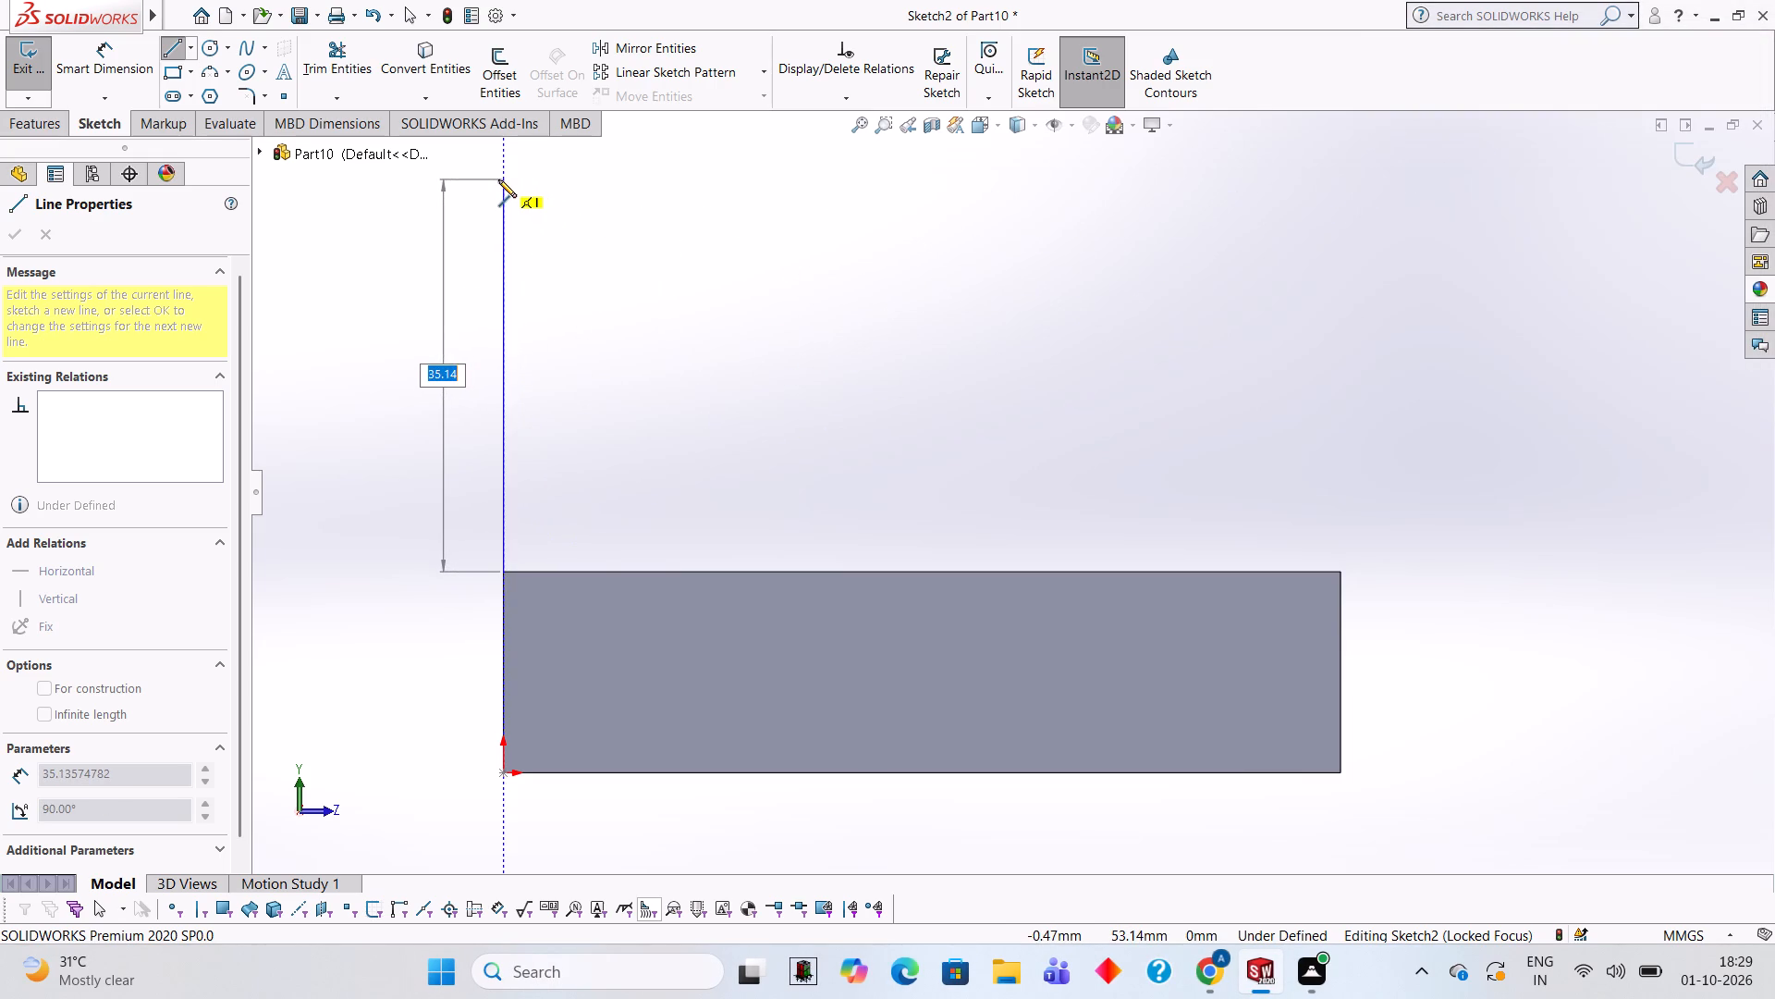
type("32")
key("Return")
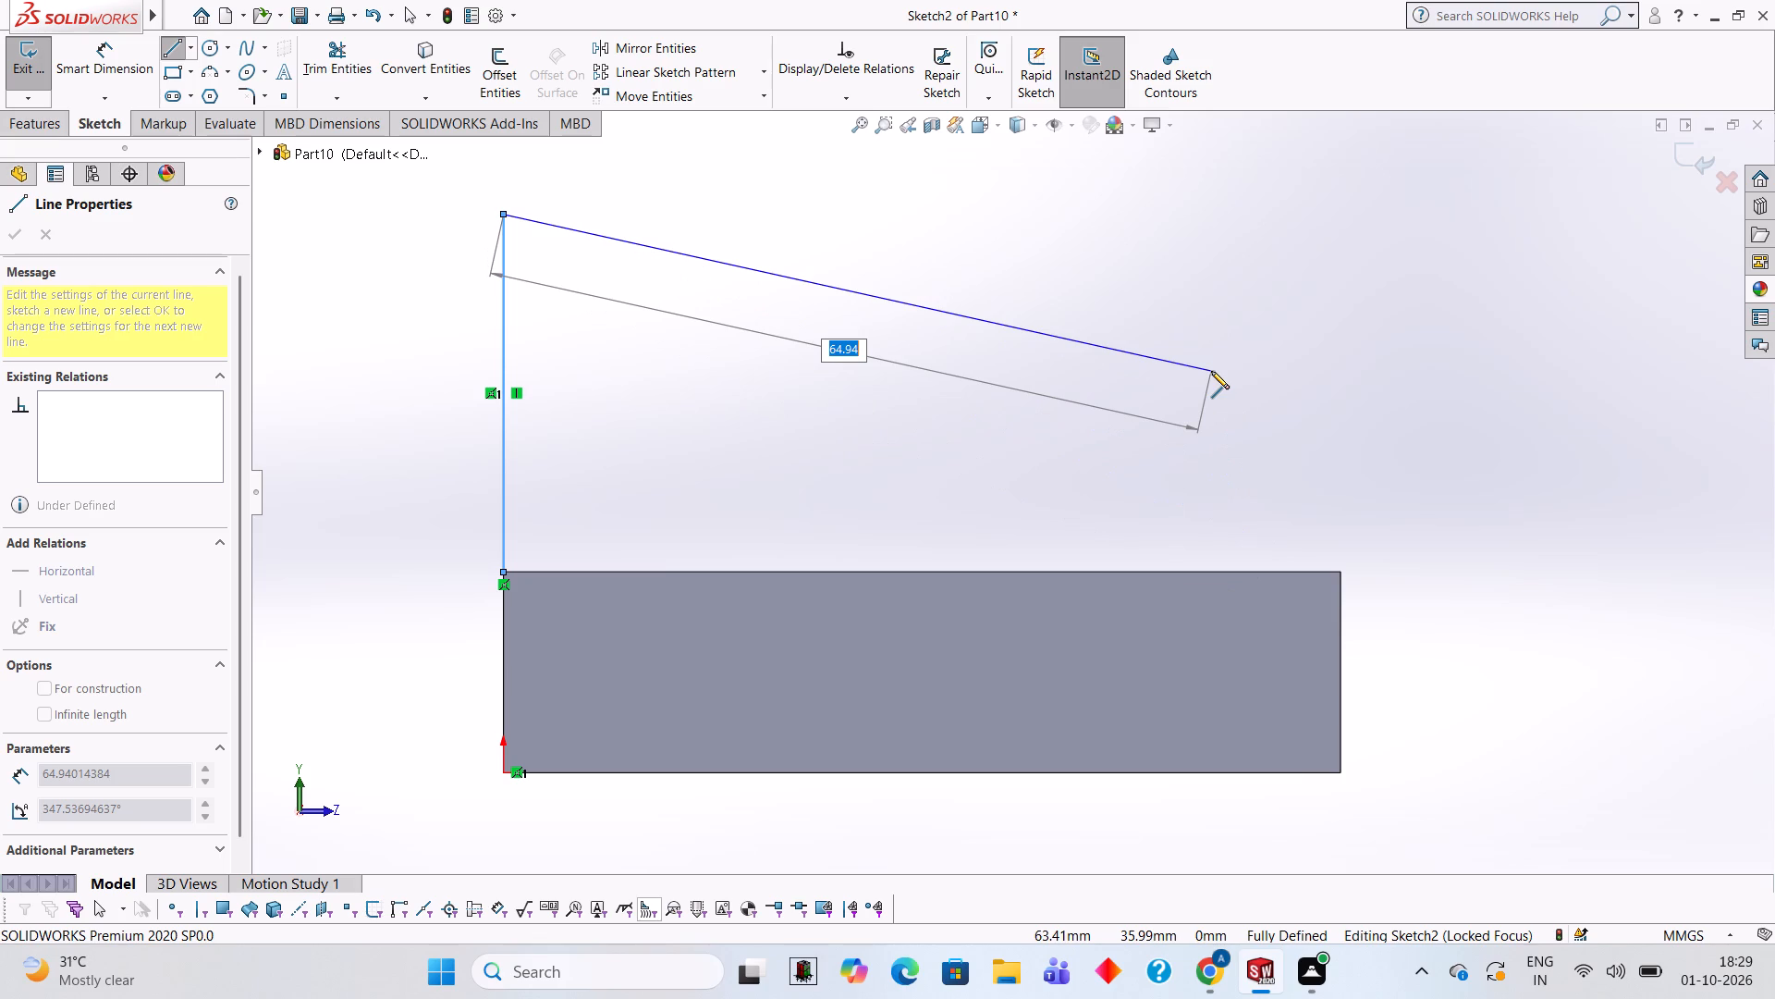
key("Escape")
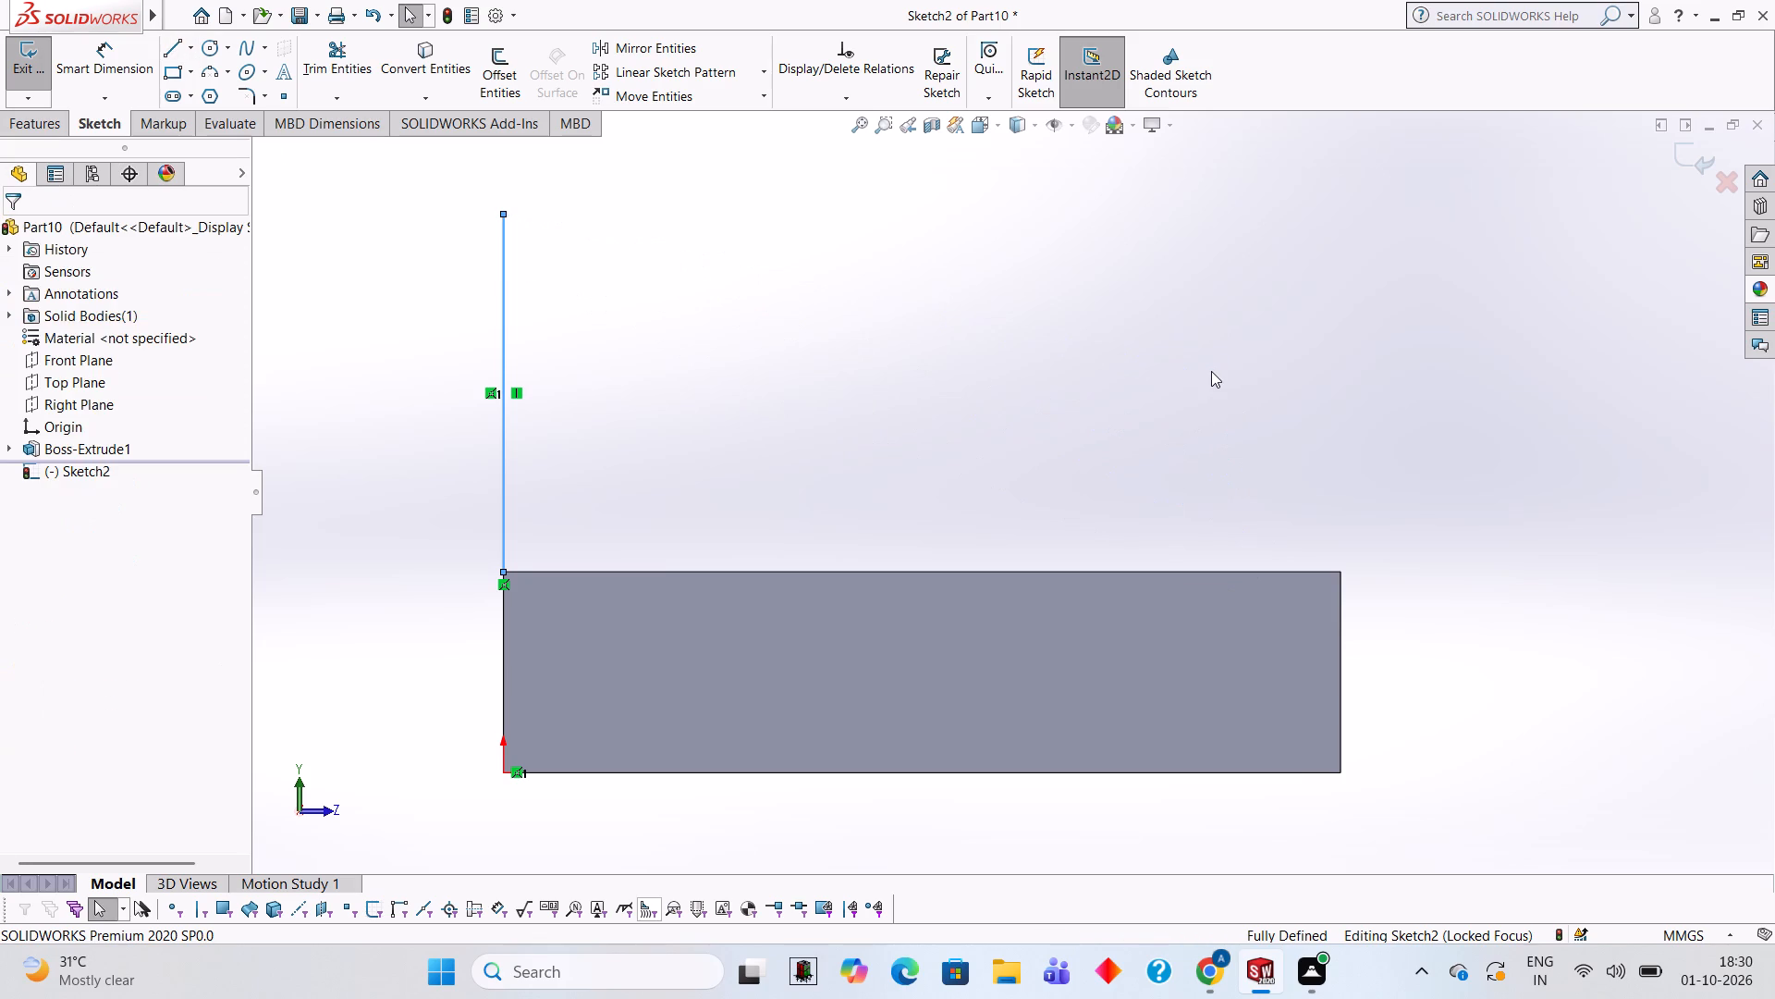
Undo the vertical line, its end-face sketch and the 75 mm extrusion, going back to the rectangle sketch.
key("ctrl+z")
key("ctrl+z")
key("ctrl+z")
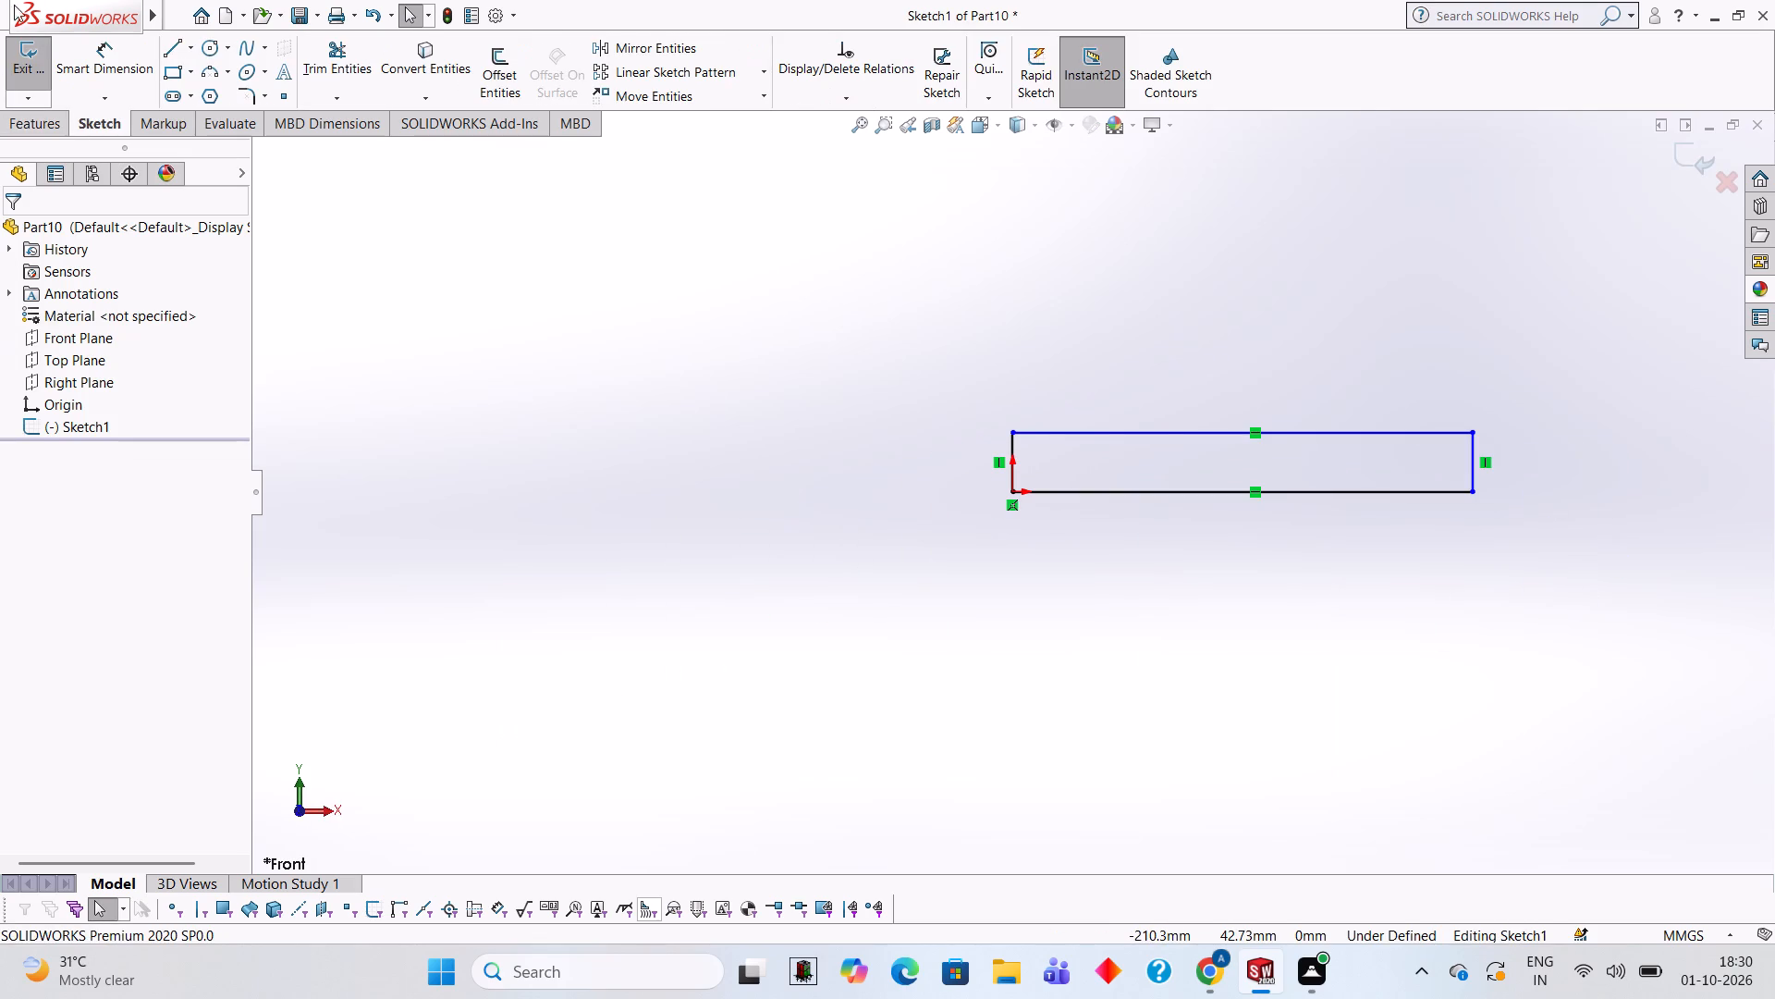
Extrude the rectangle sketch as a blind boss to a depth of 36 mm.
left_click(50, 123)
left_click(42, 69)
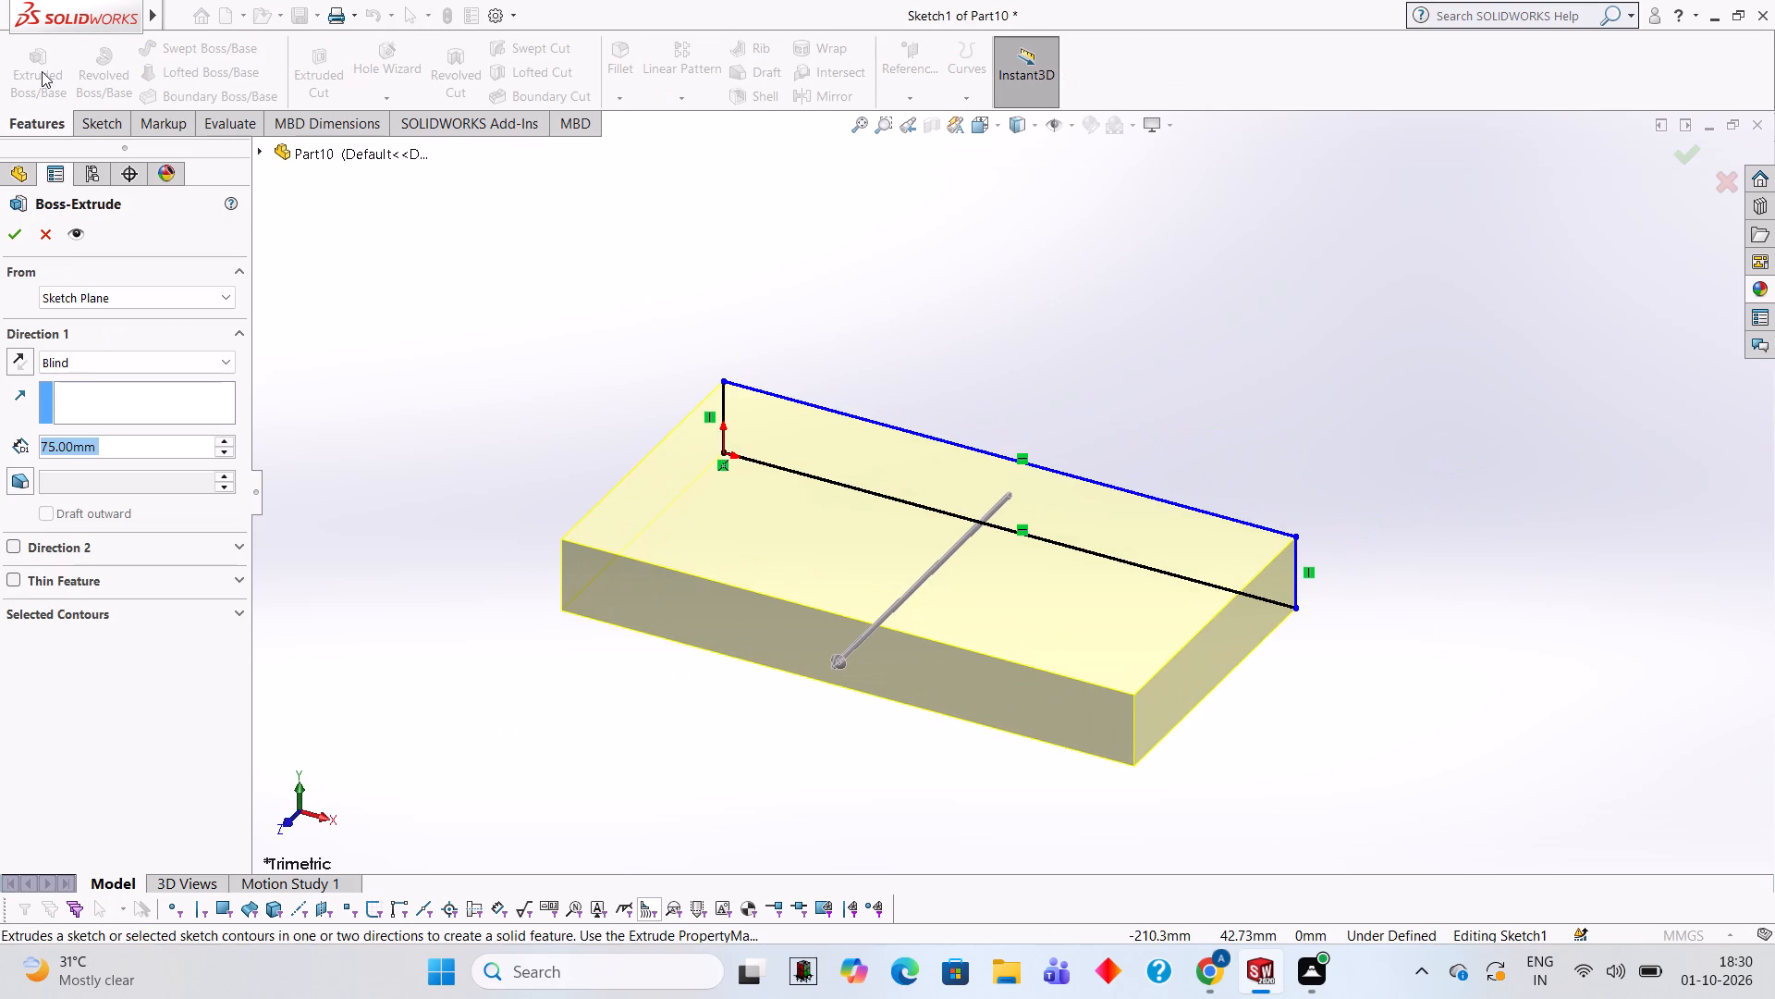
type("36")
key("Return")
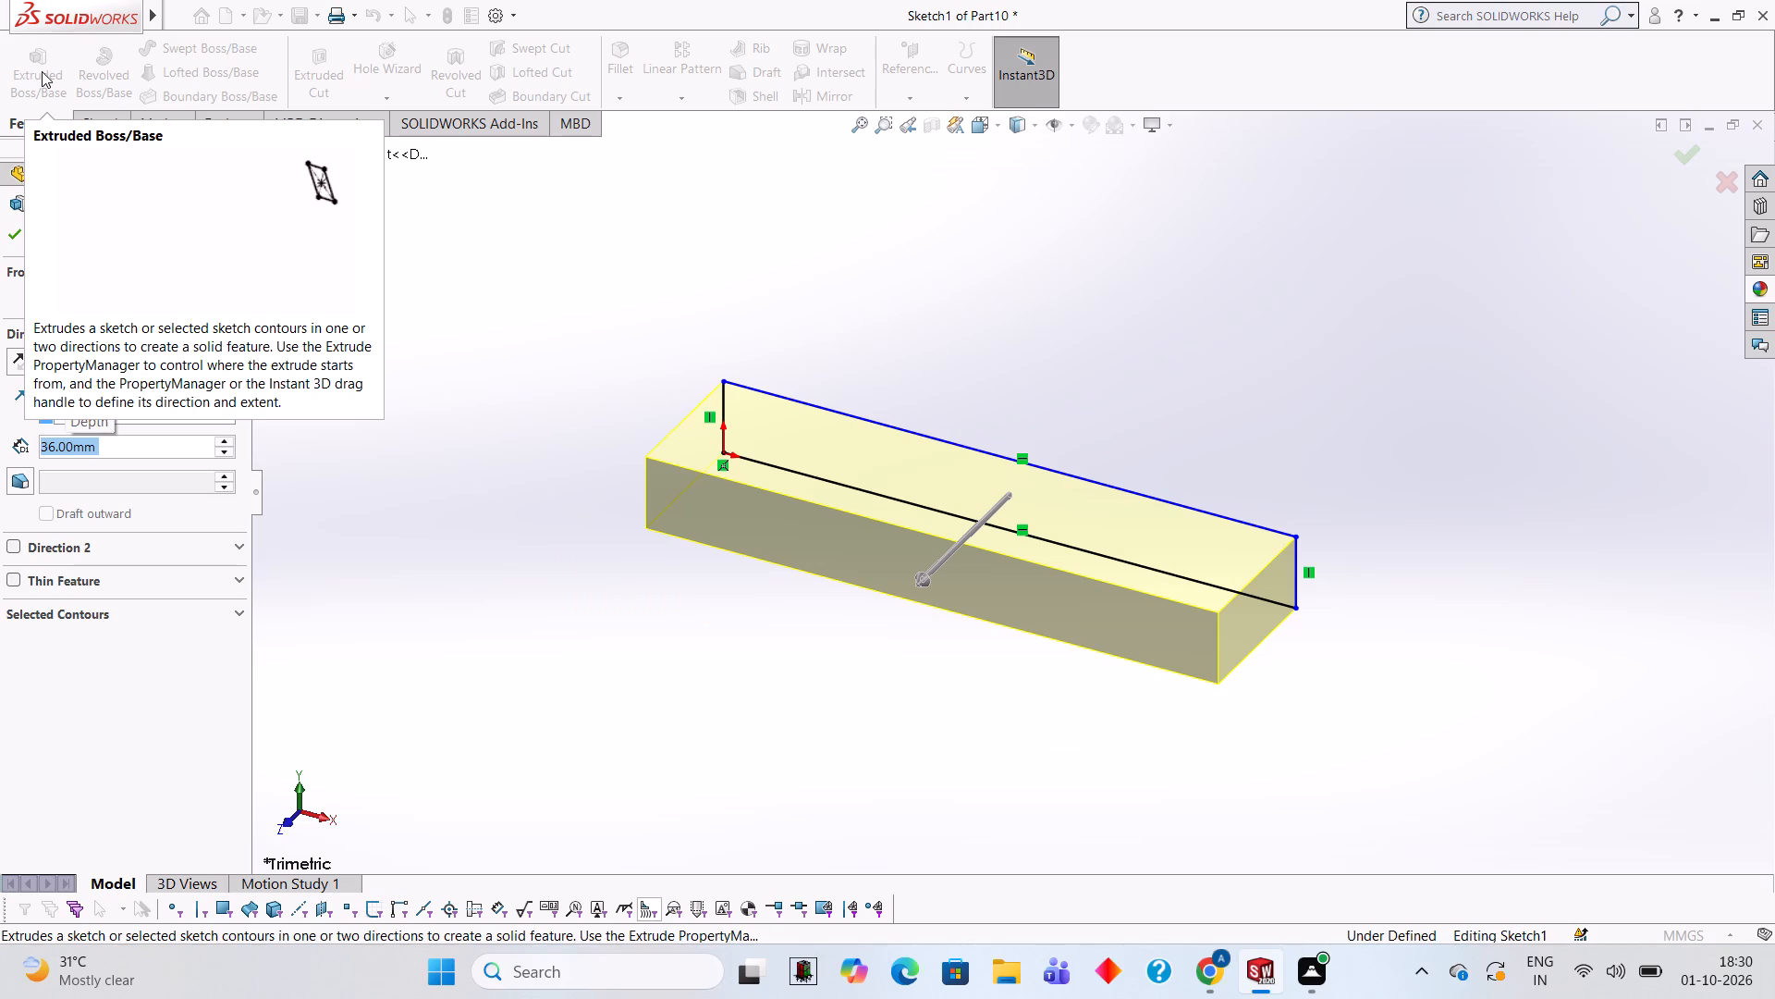
left_click(18, 237)
left_click(520, 468)
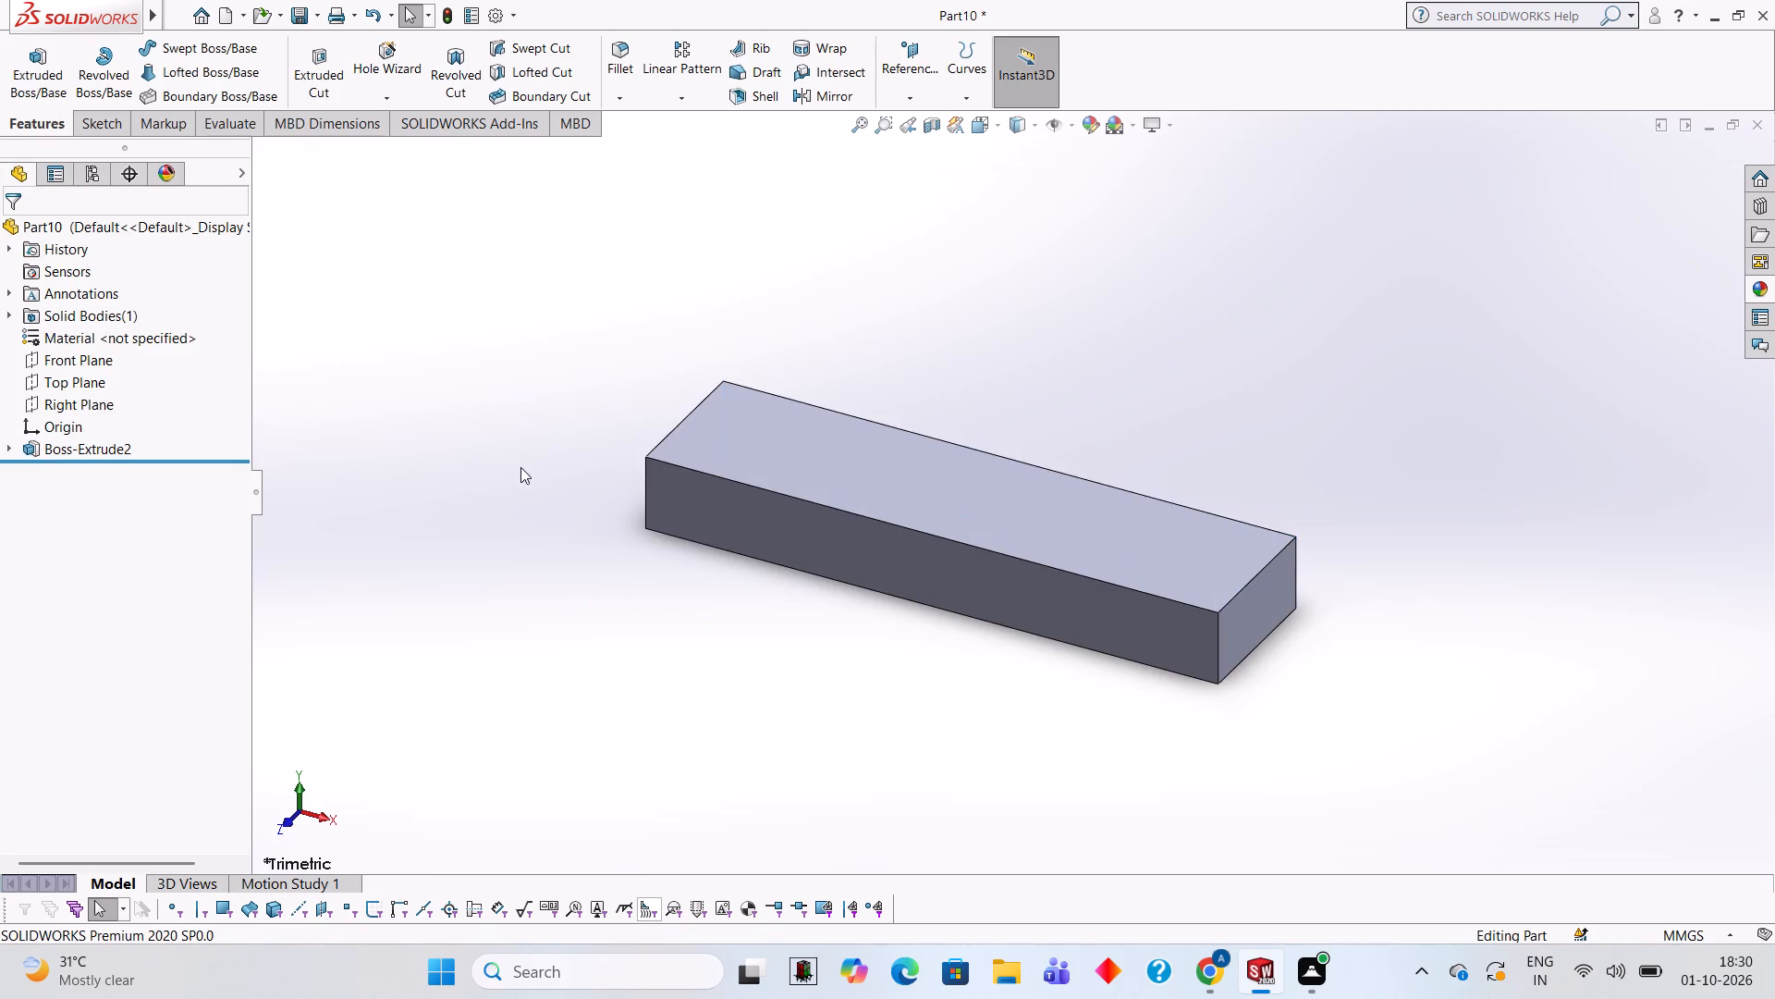
Open a new sketch on the 36 mm deep block's small end face at the origin and view it face-on.
middle_click_drag(528, 472, 749, 553)
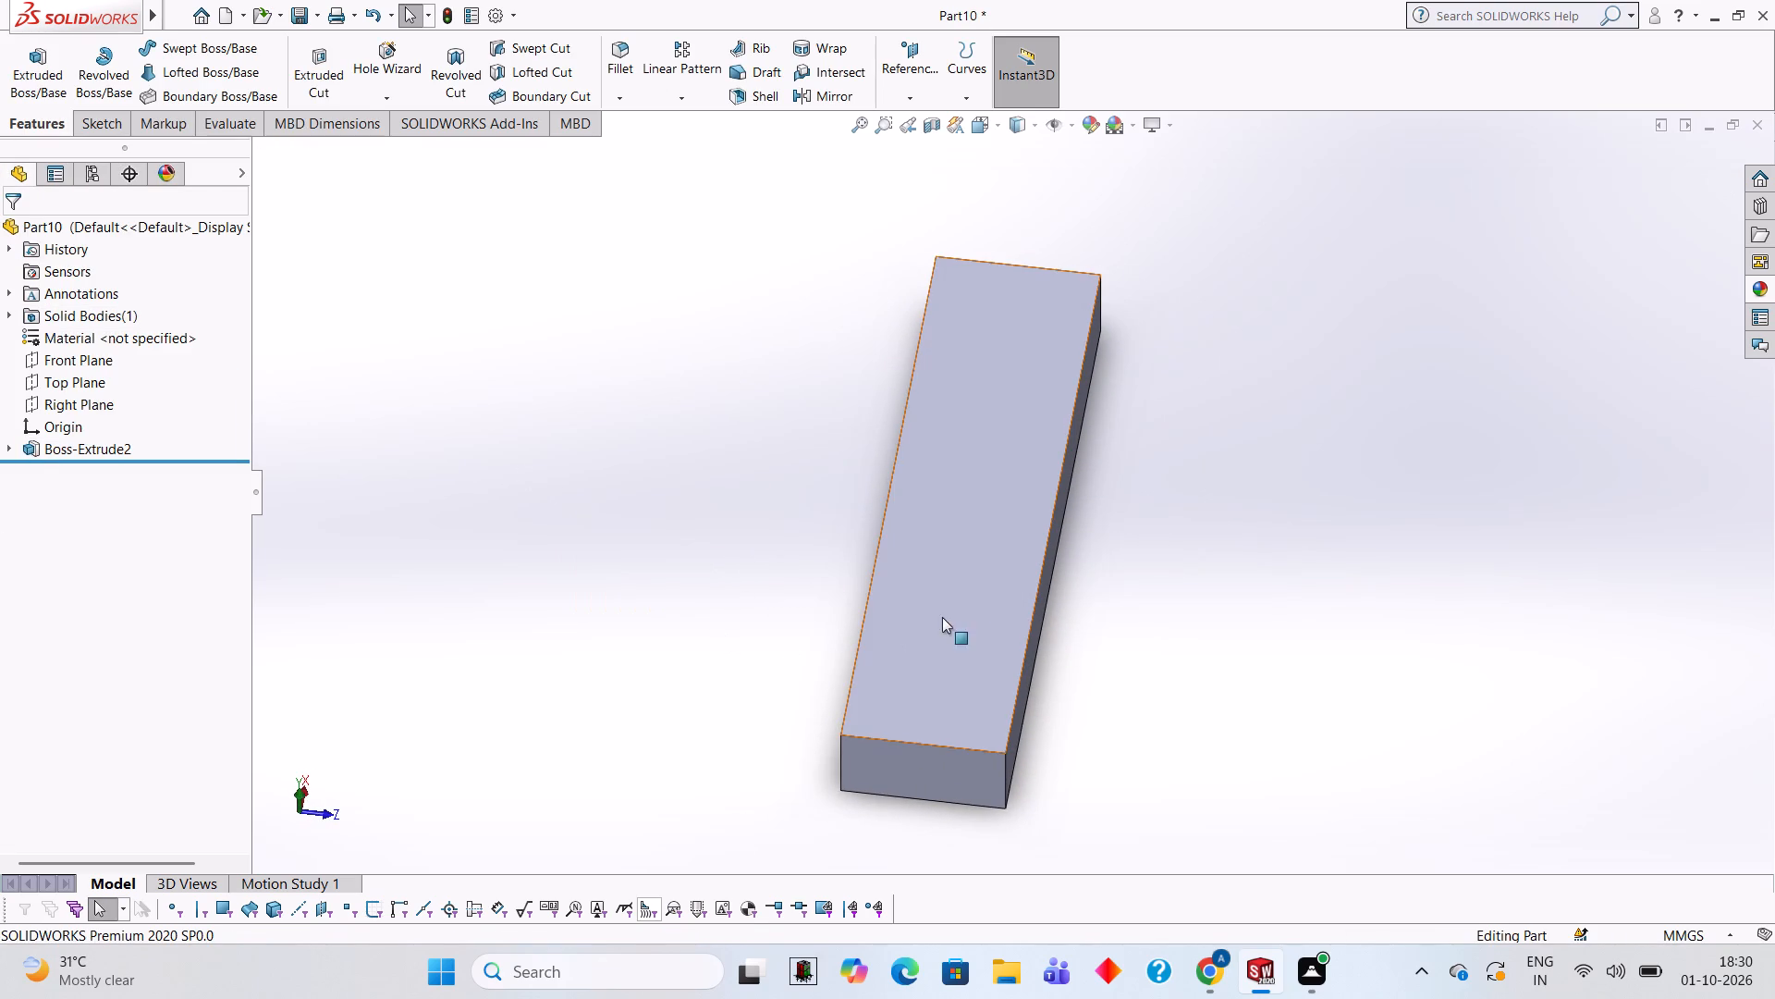
middle_click_drag(1046, 696, 1059, 535)
scroll(1059, 535, "up", 1)
left_click(967, 579)
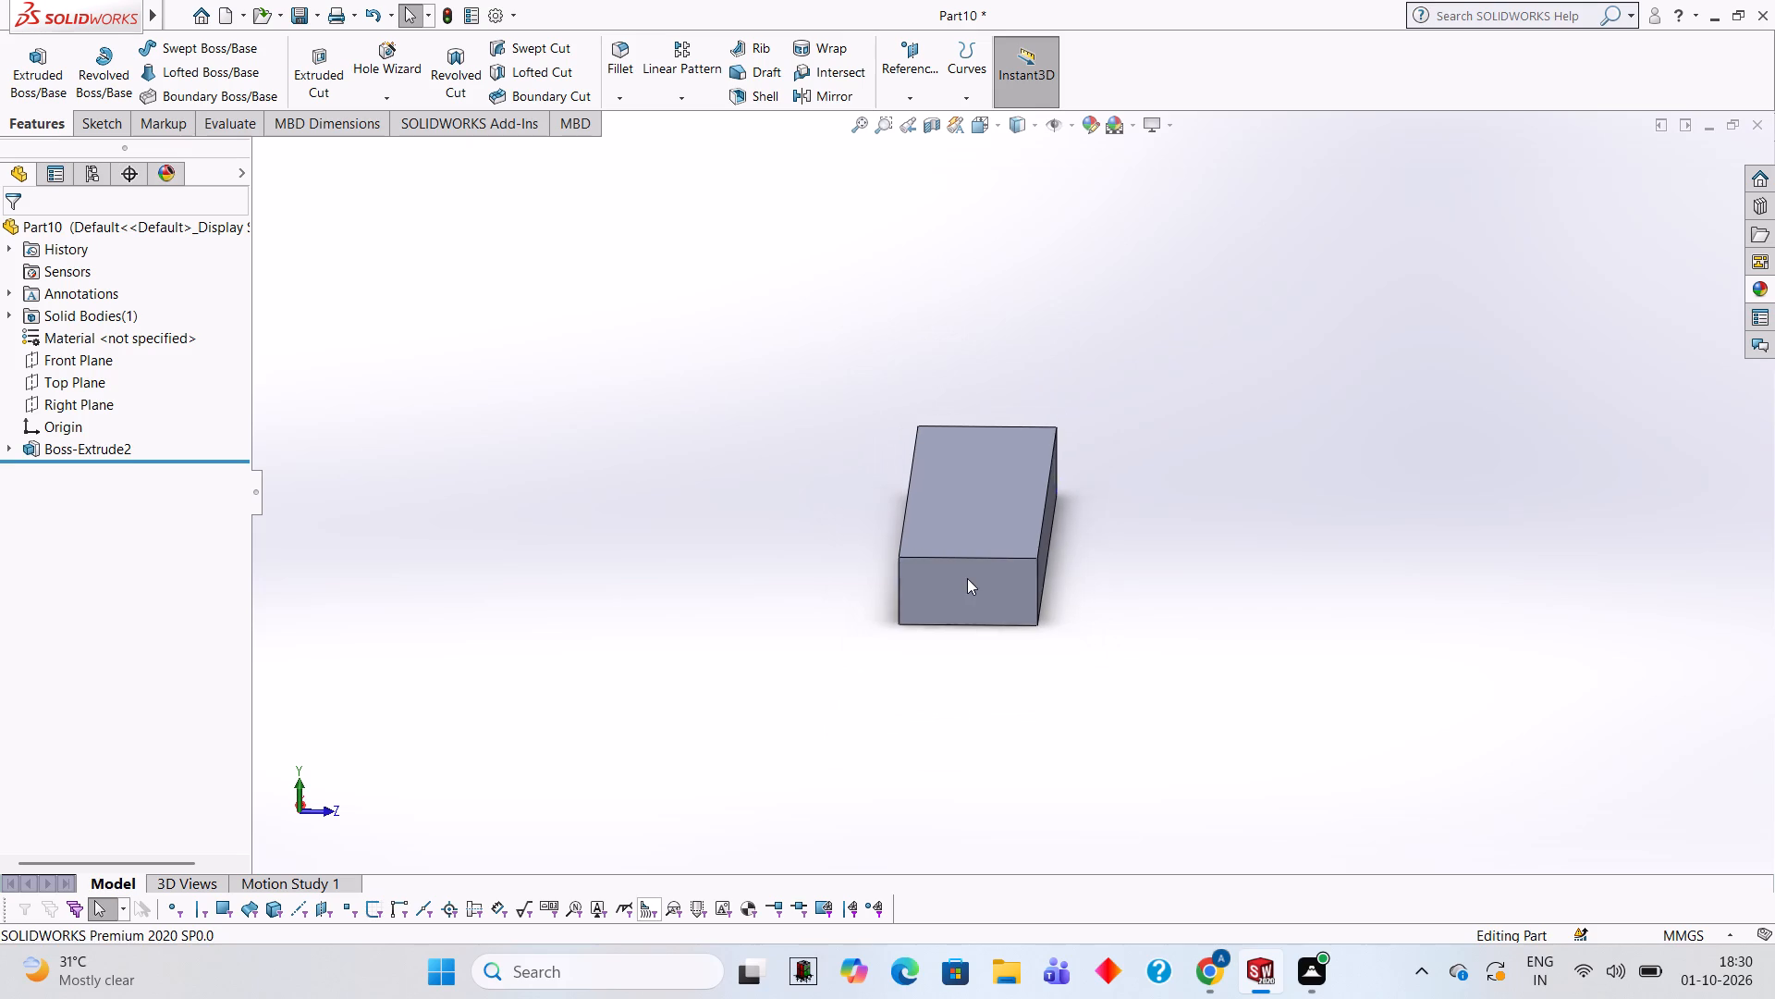
left_click(1056, 526)
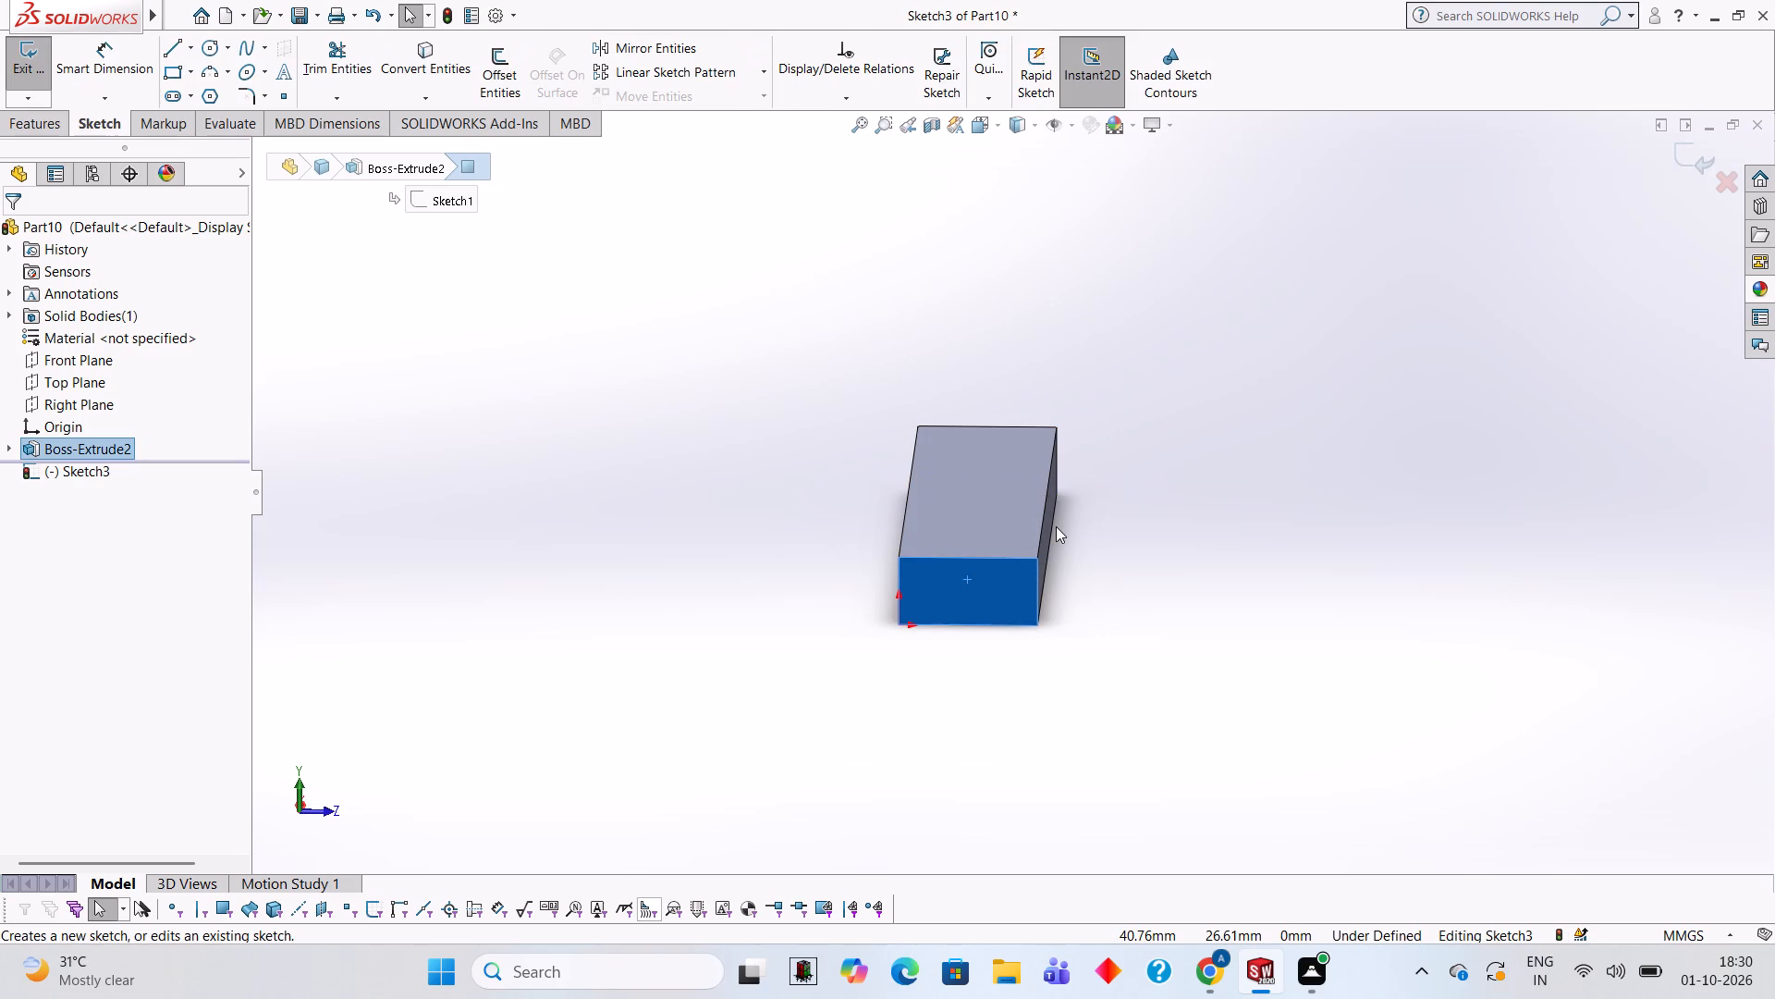
key("ctrl+c")
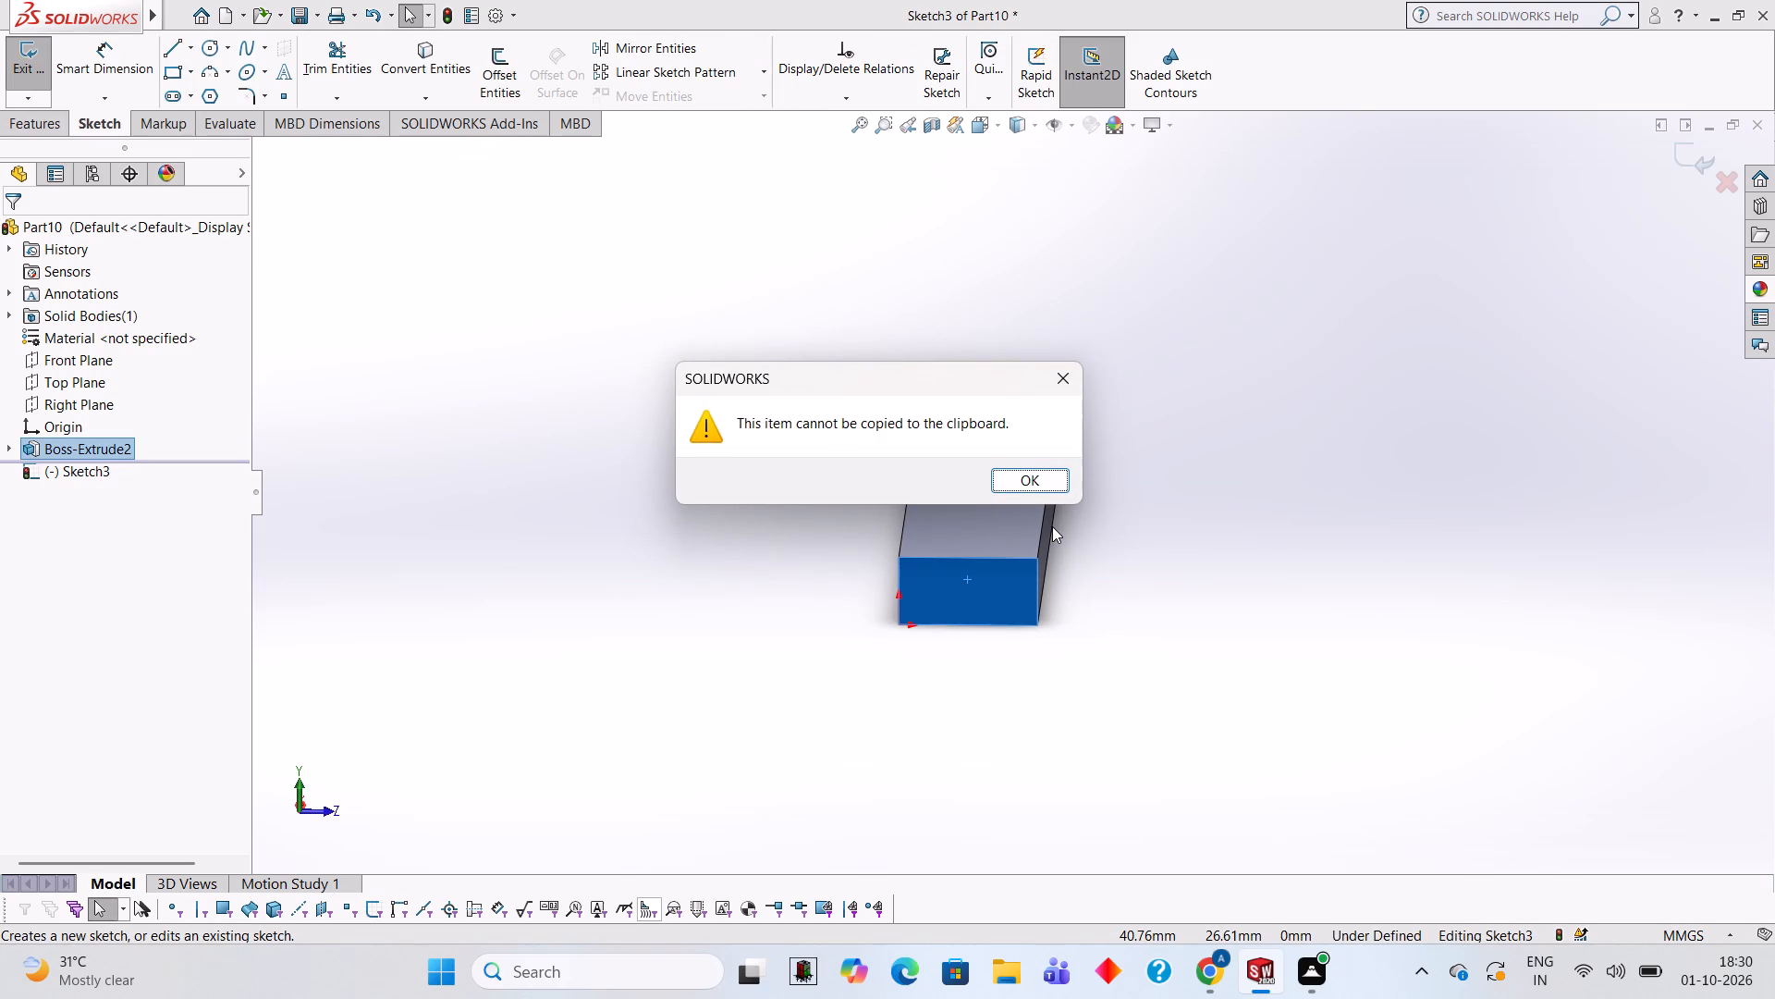
left_click(1057, 382)
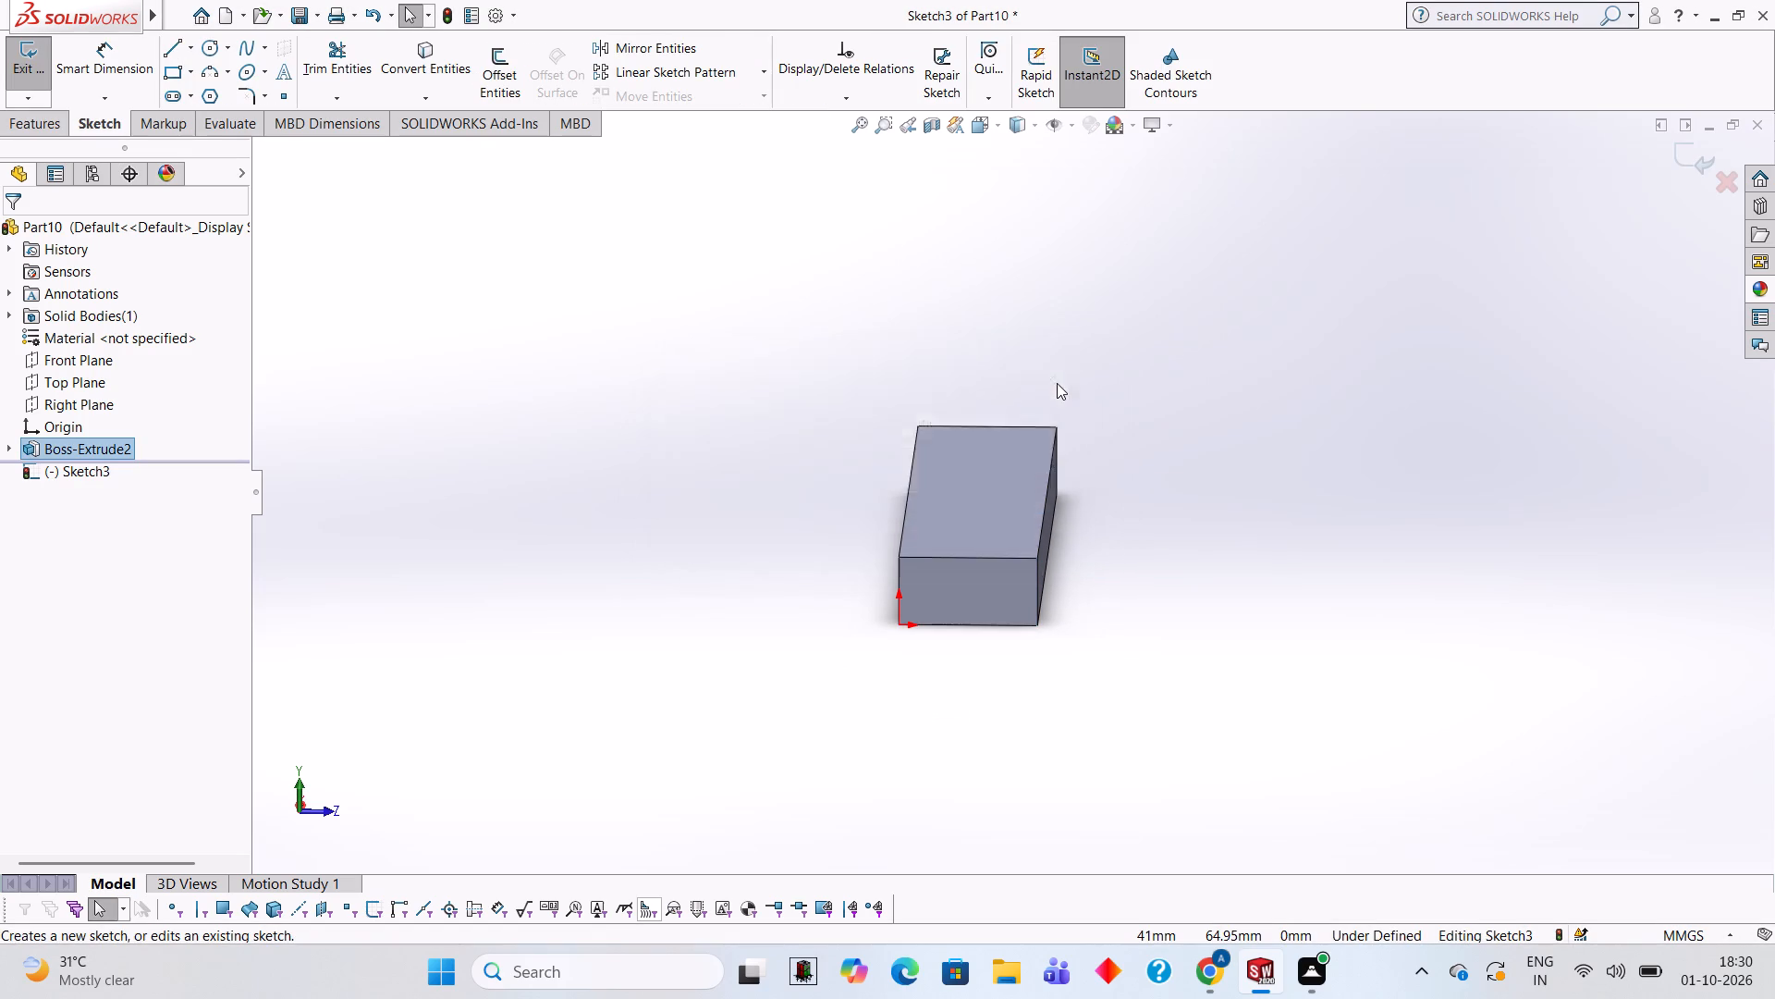
key("ctrl+8")
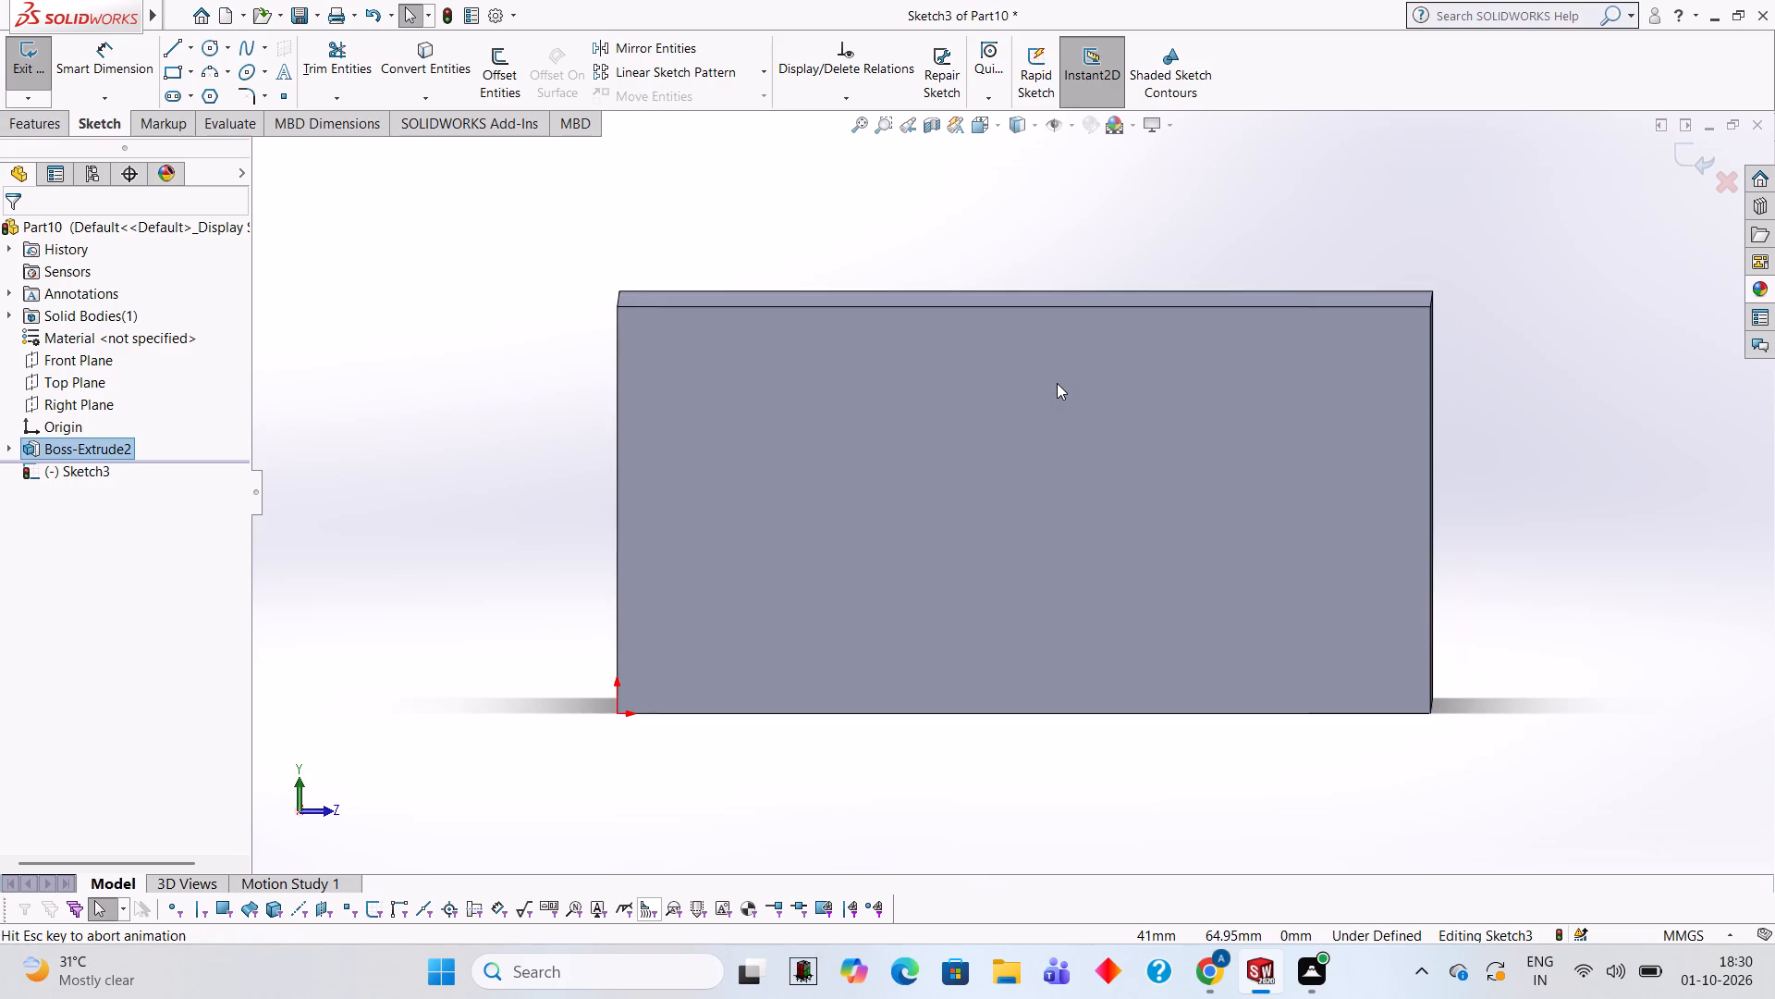
scroll(1394, 213, "up", 2)
scroll(1391, 211, "down", 1)
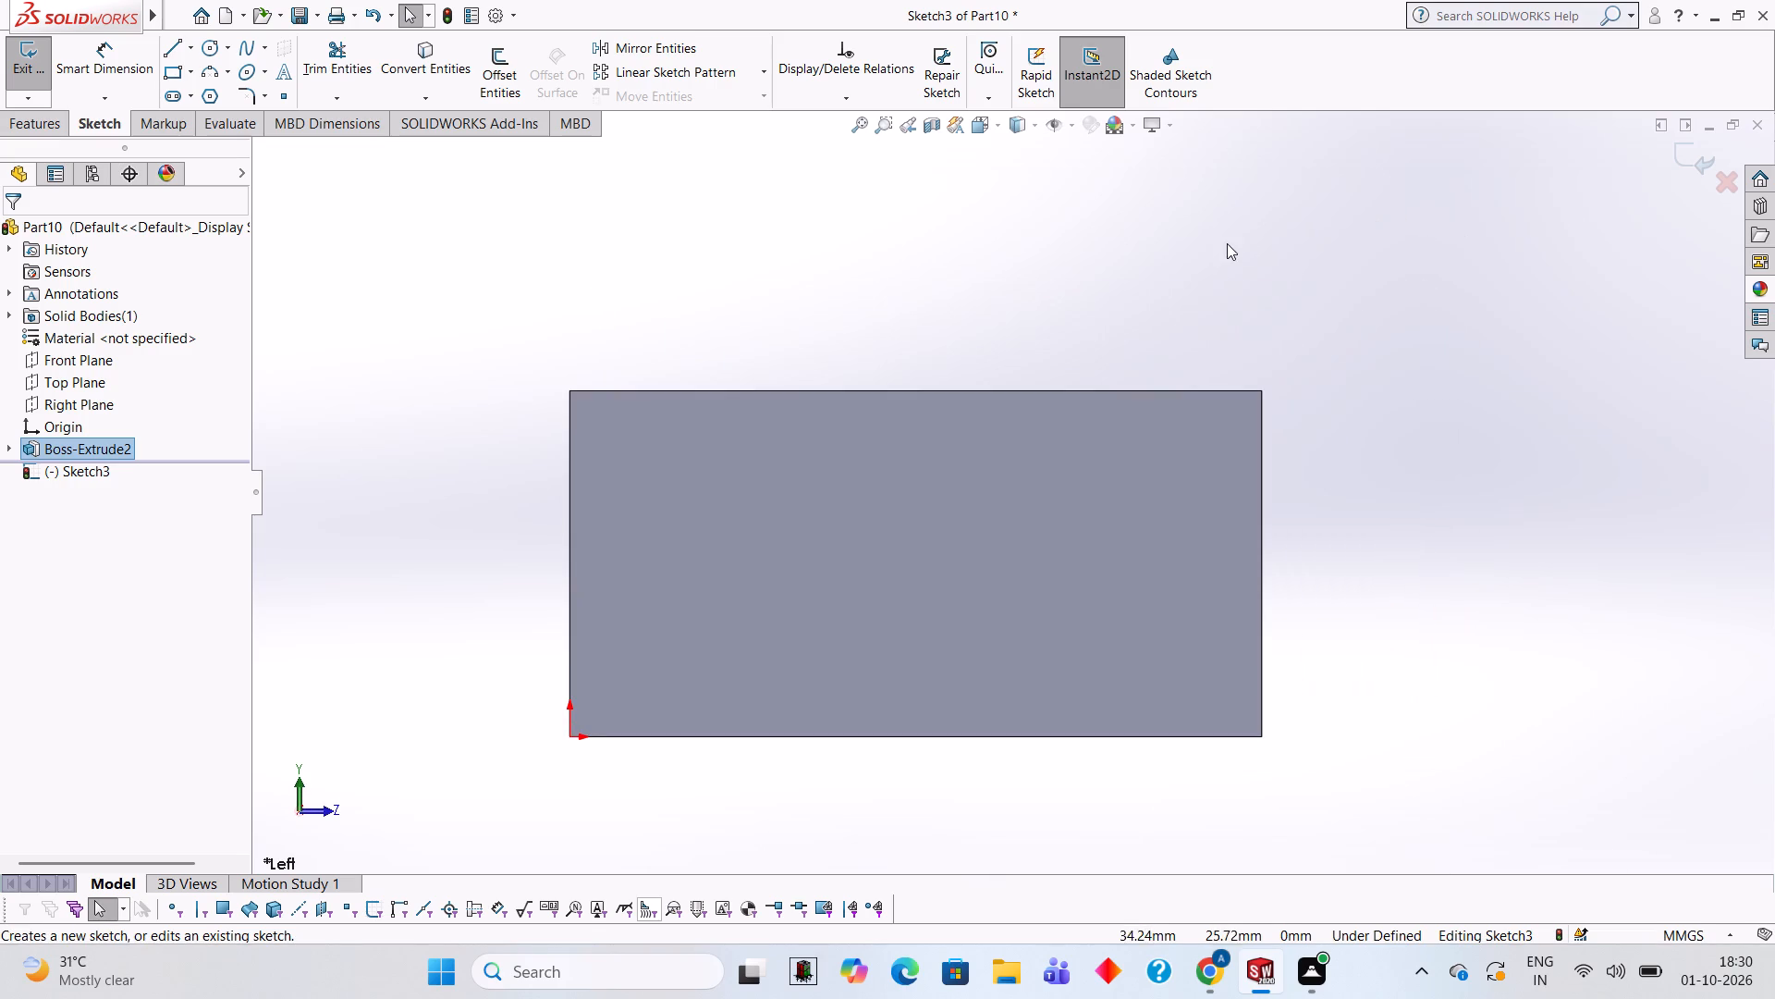
scroll(899, 304, "down", 1)
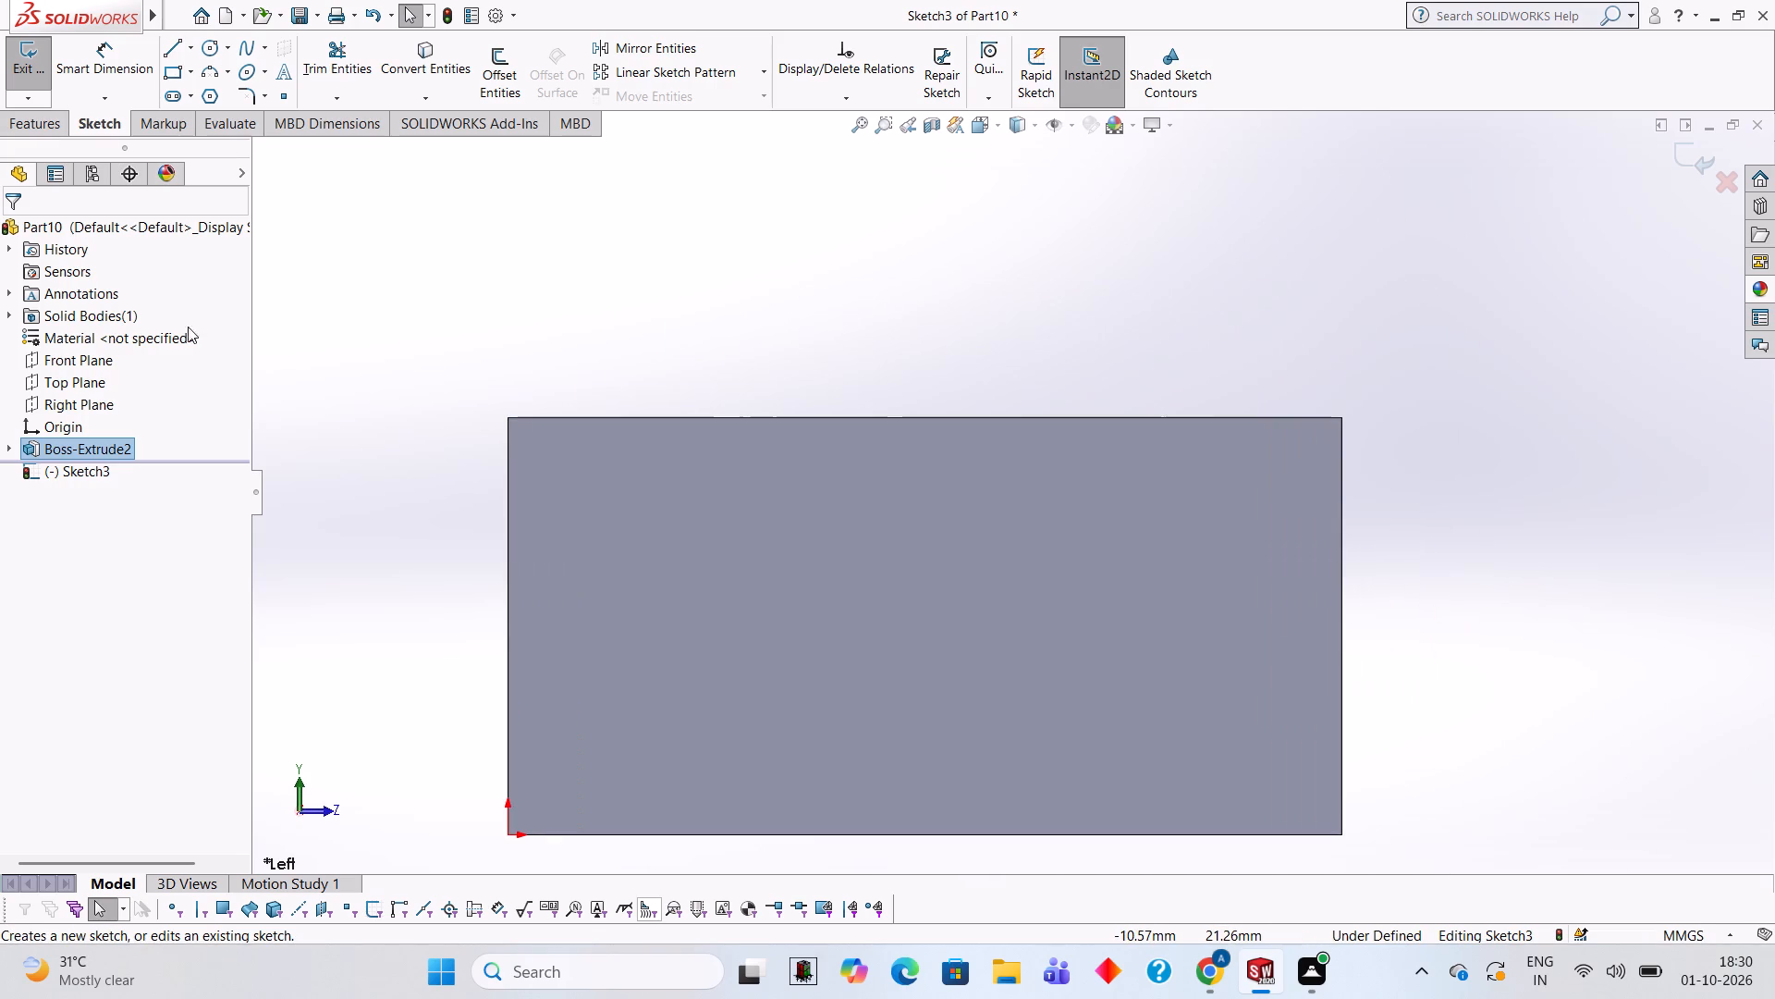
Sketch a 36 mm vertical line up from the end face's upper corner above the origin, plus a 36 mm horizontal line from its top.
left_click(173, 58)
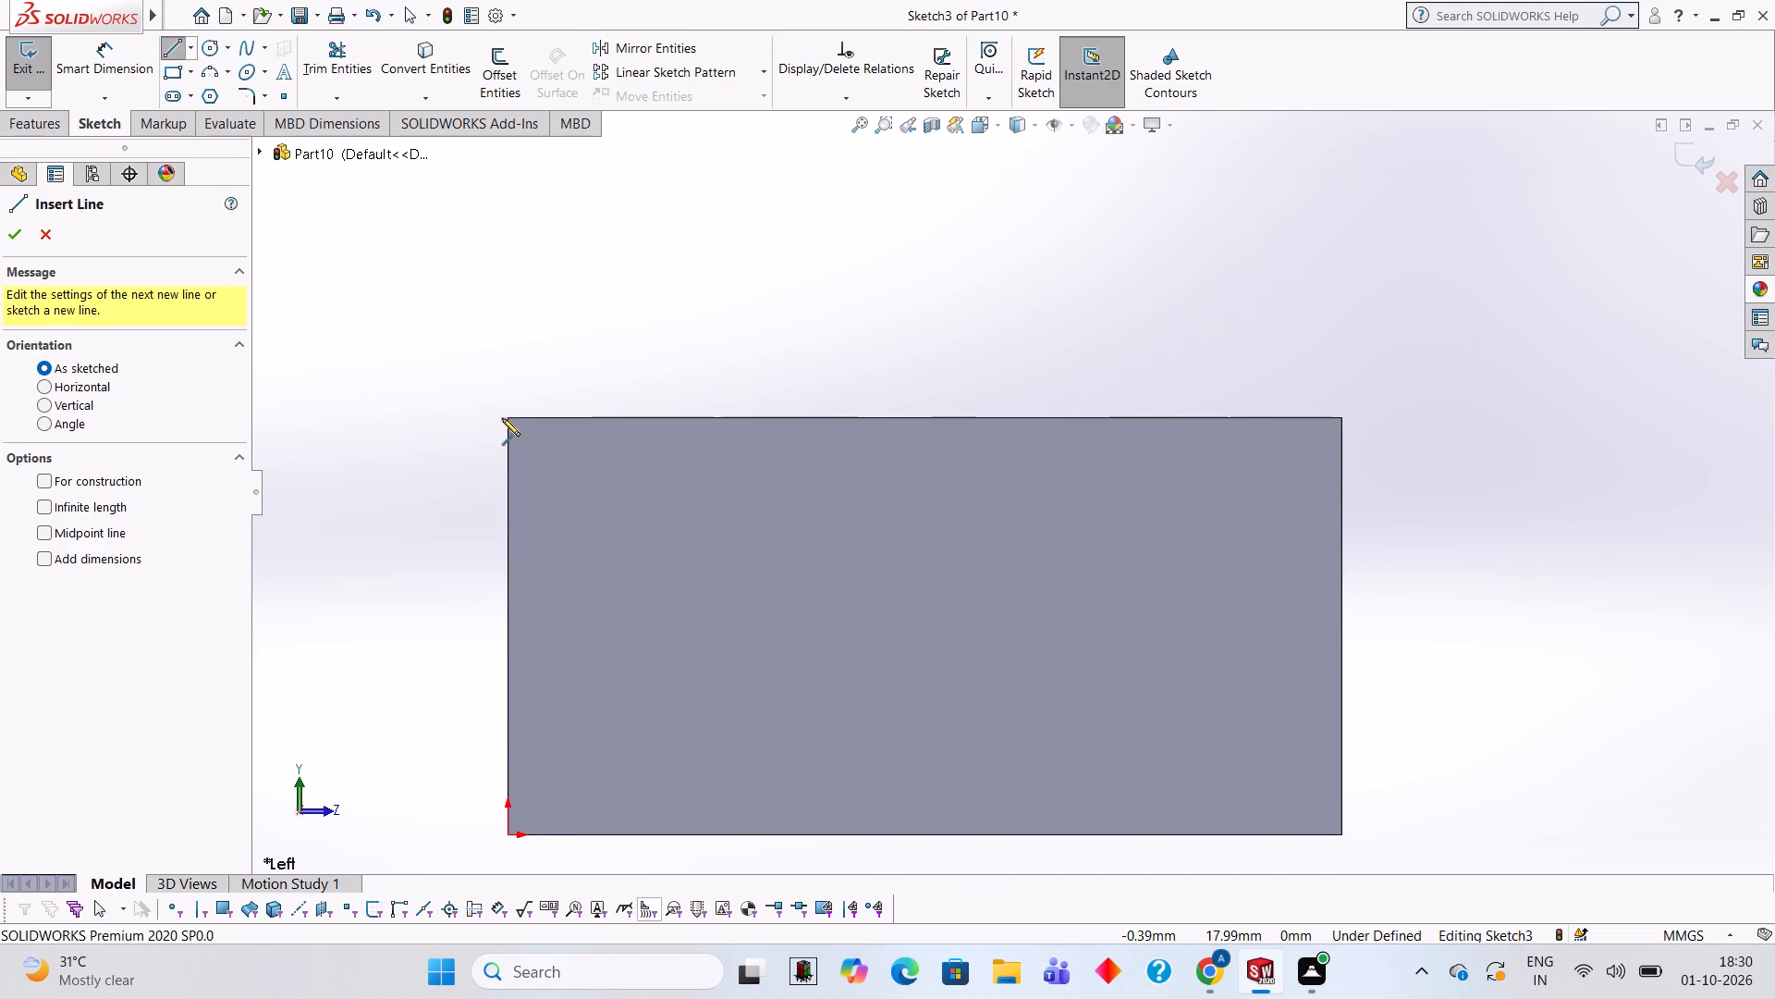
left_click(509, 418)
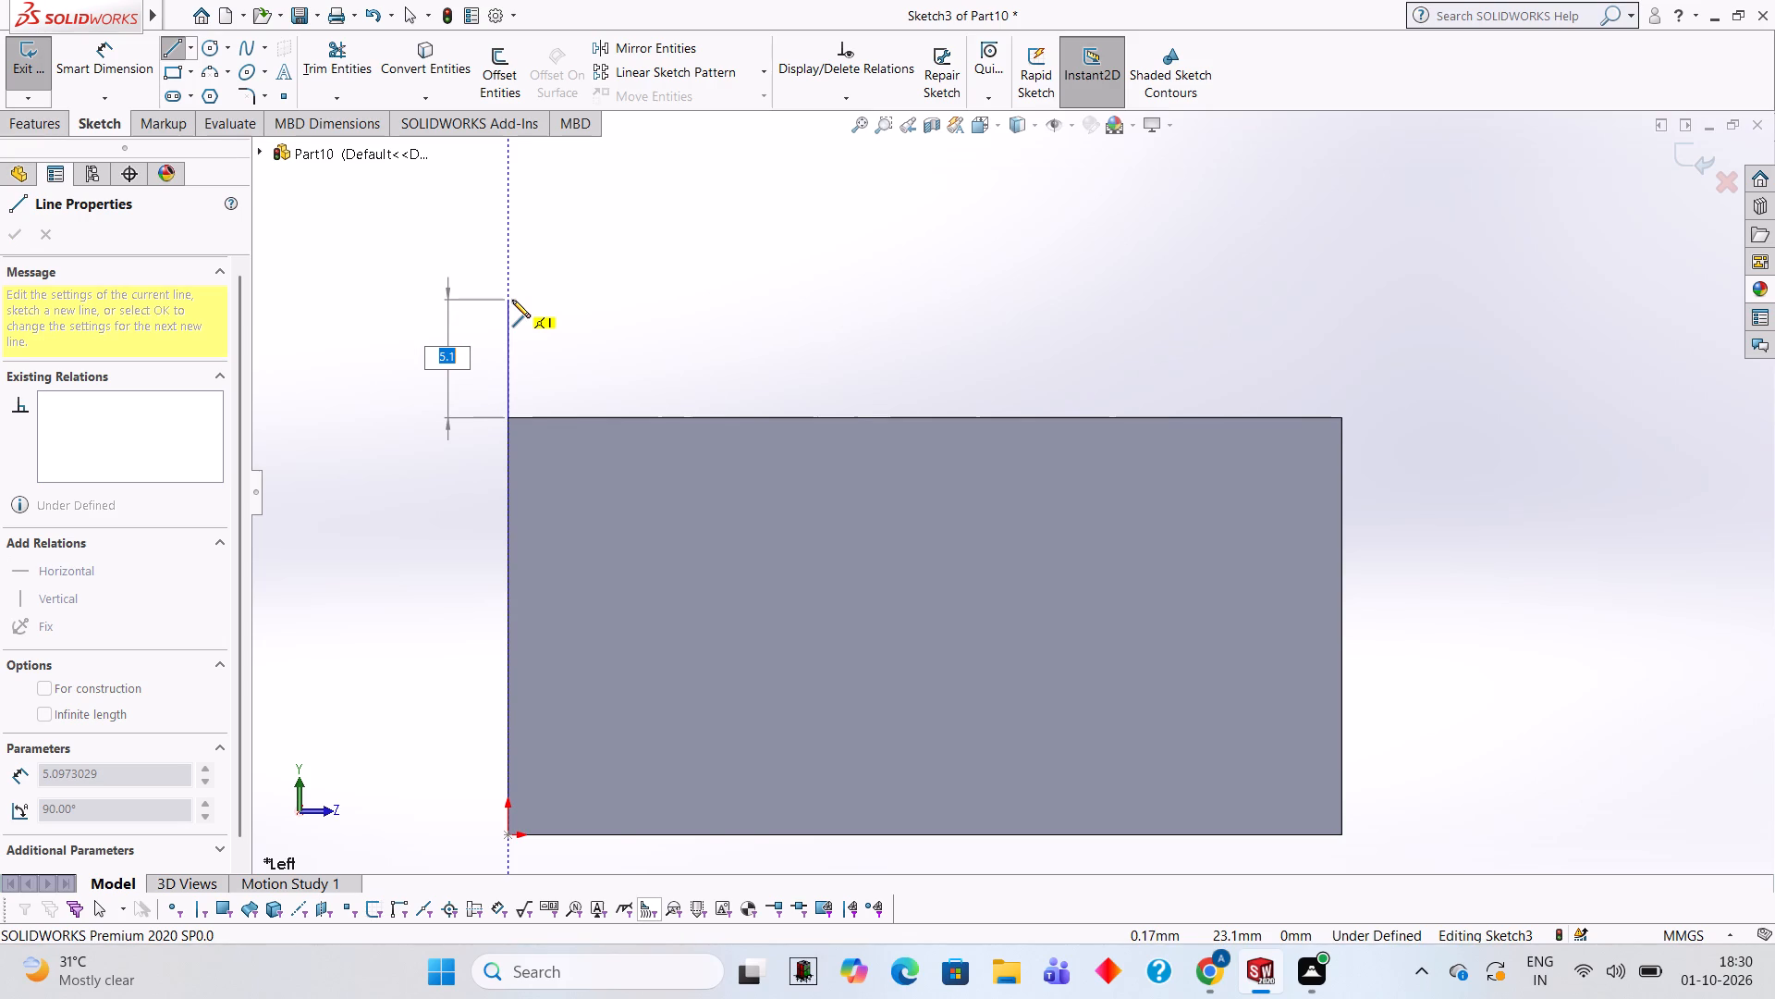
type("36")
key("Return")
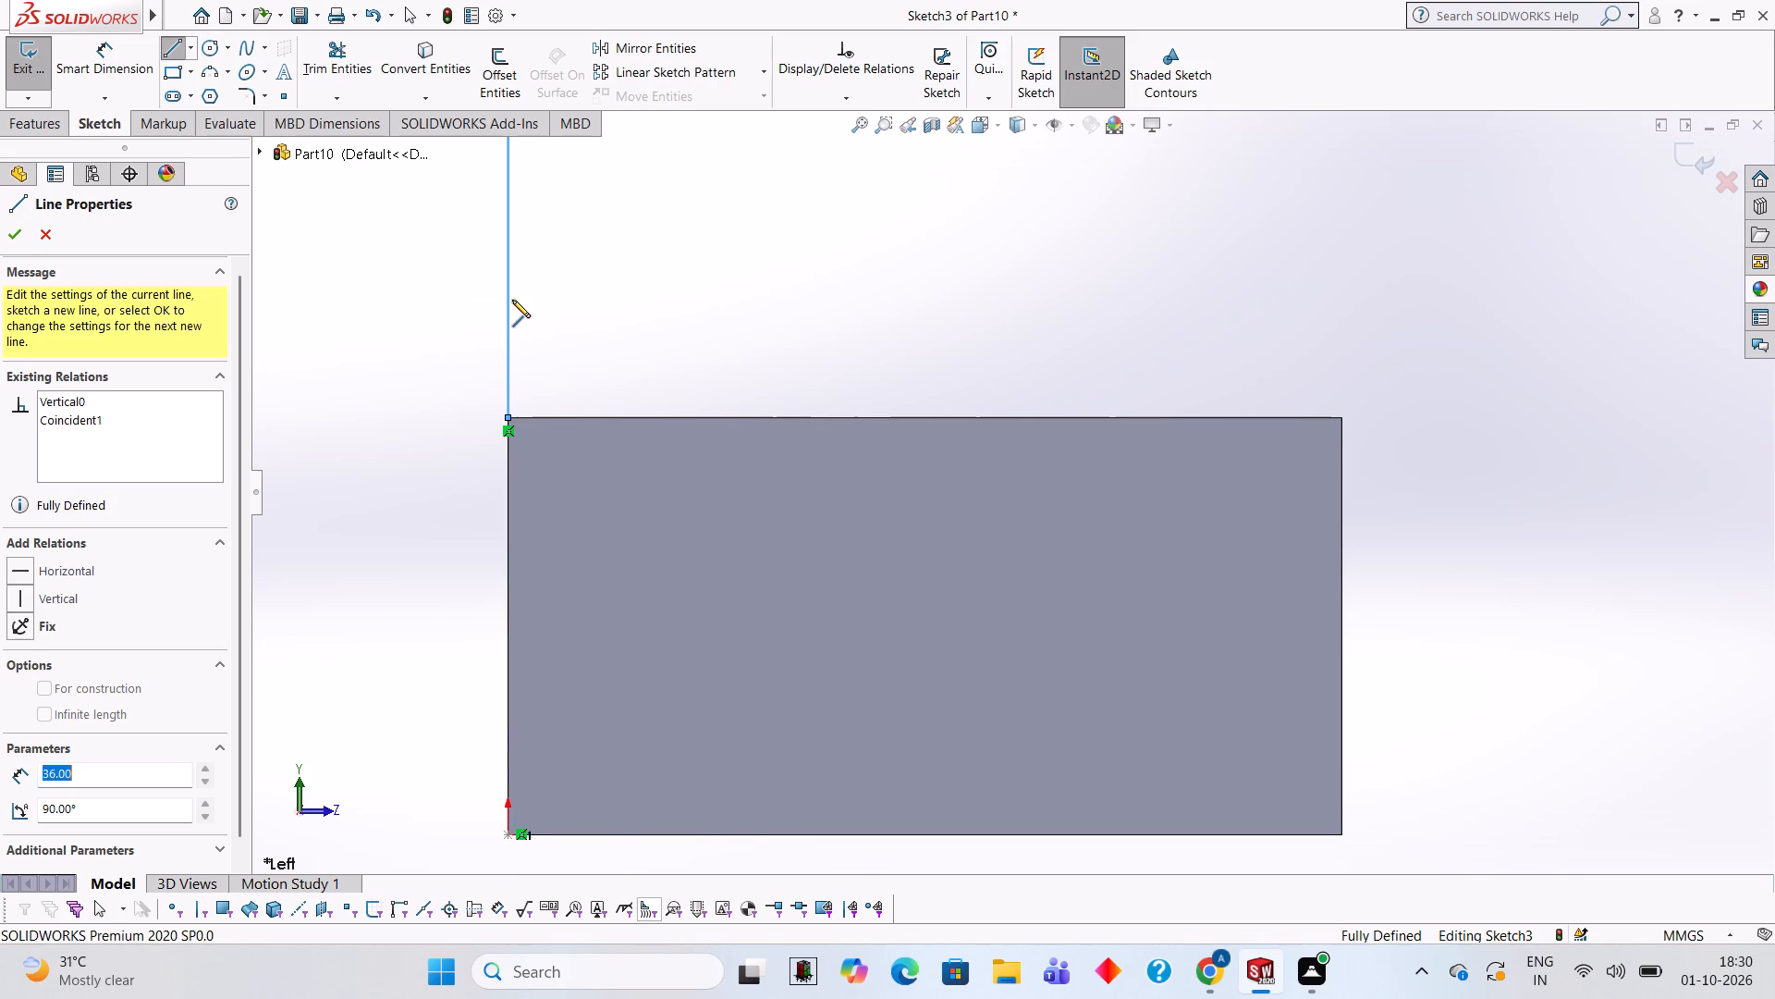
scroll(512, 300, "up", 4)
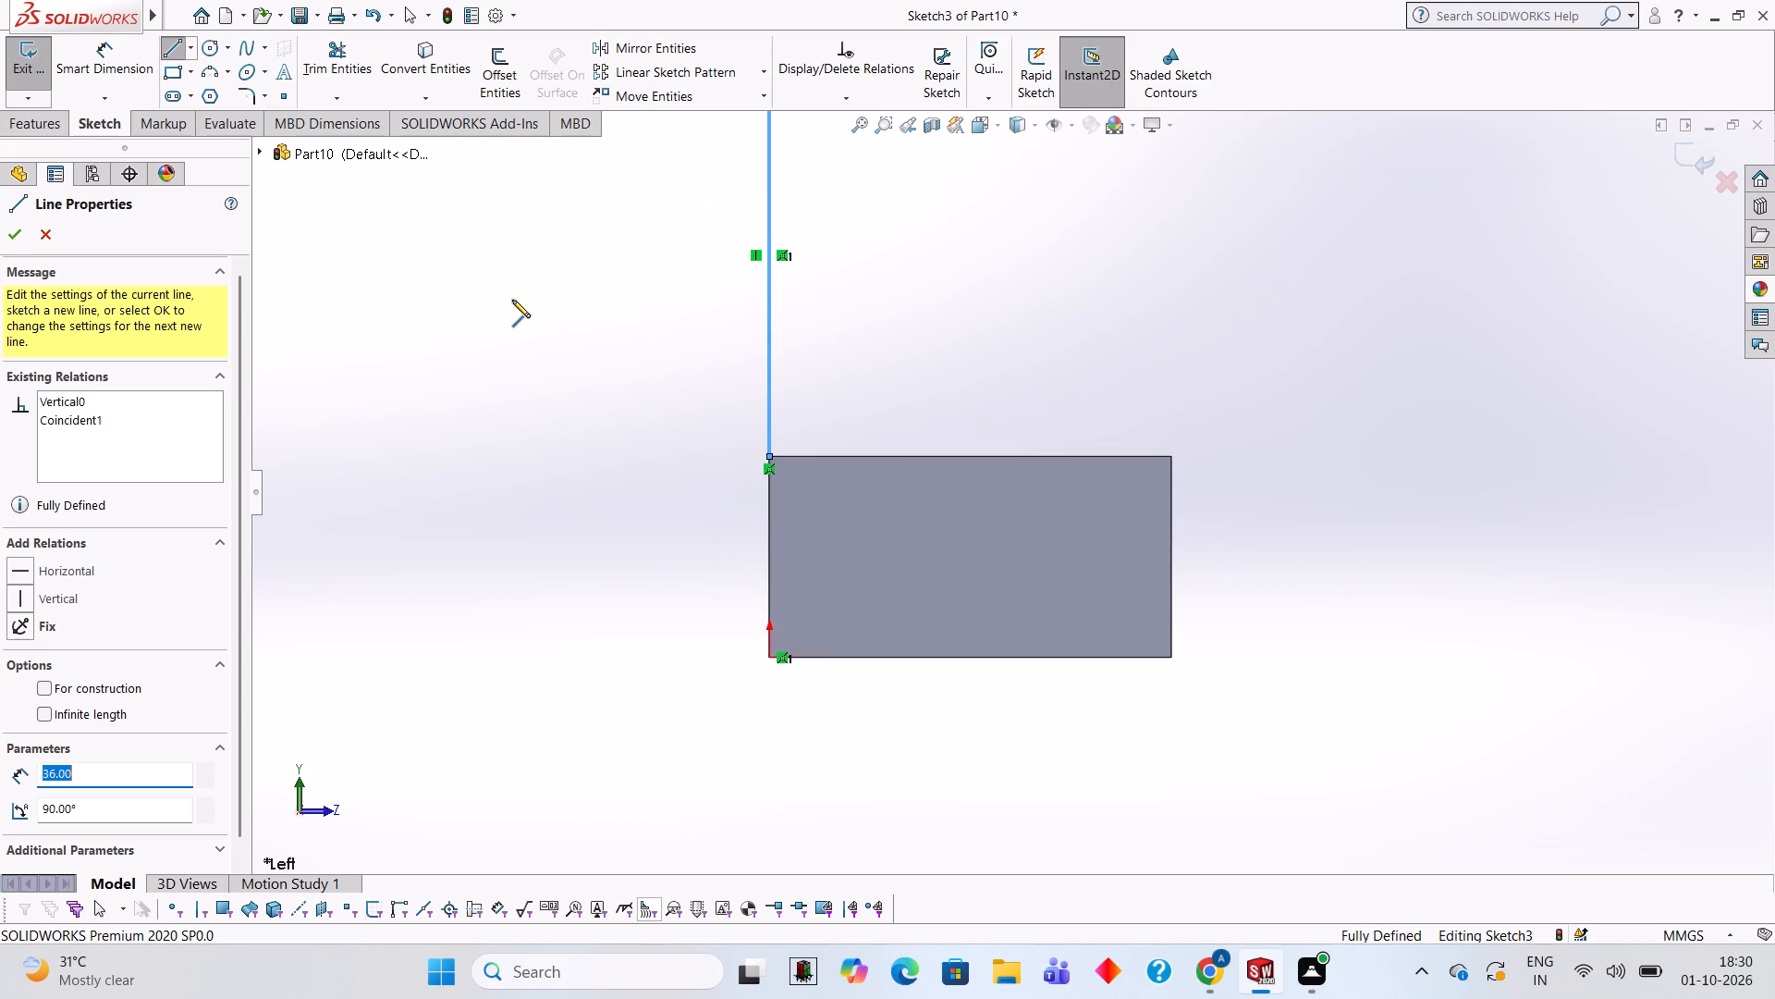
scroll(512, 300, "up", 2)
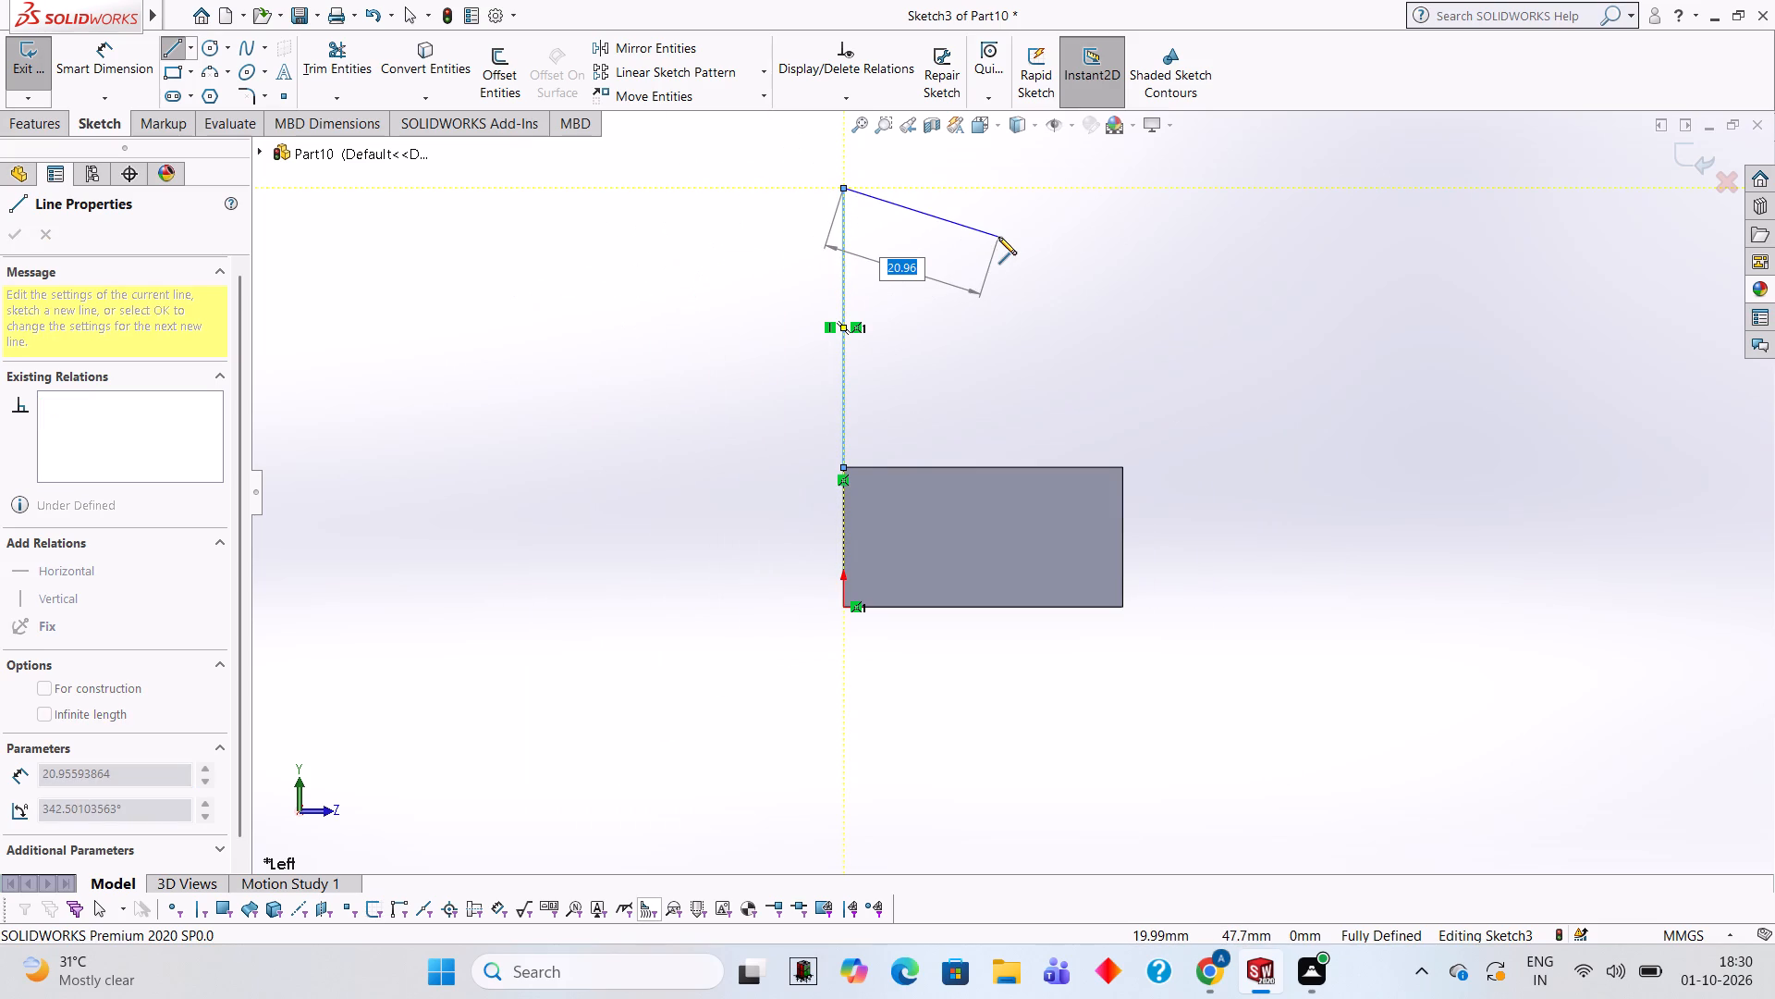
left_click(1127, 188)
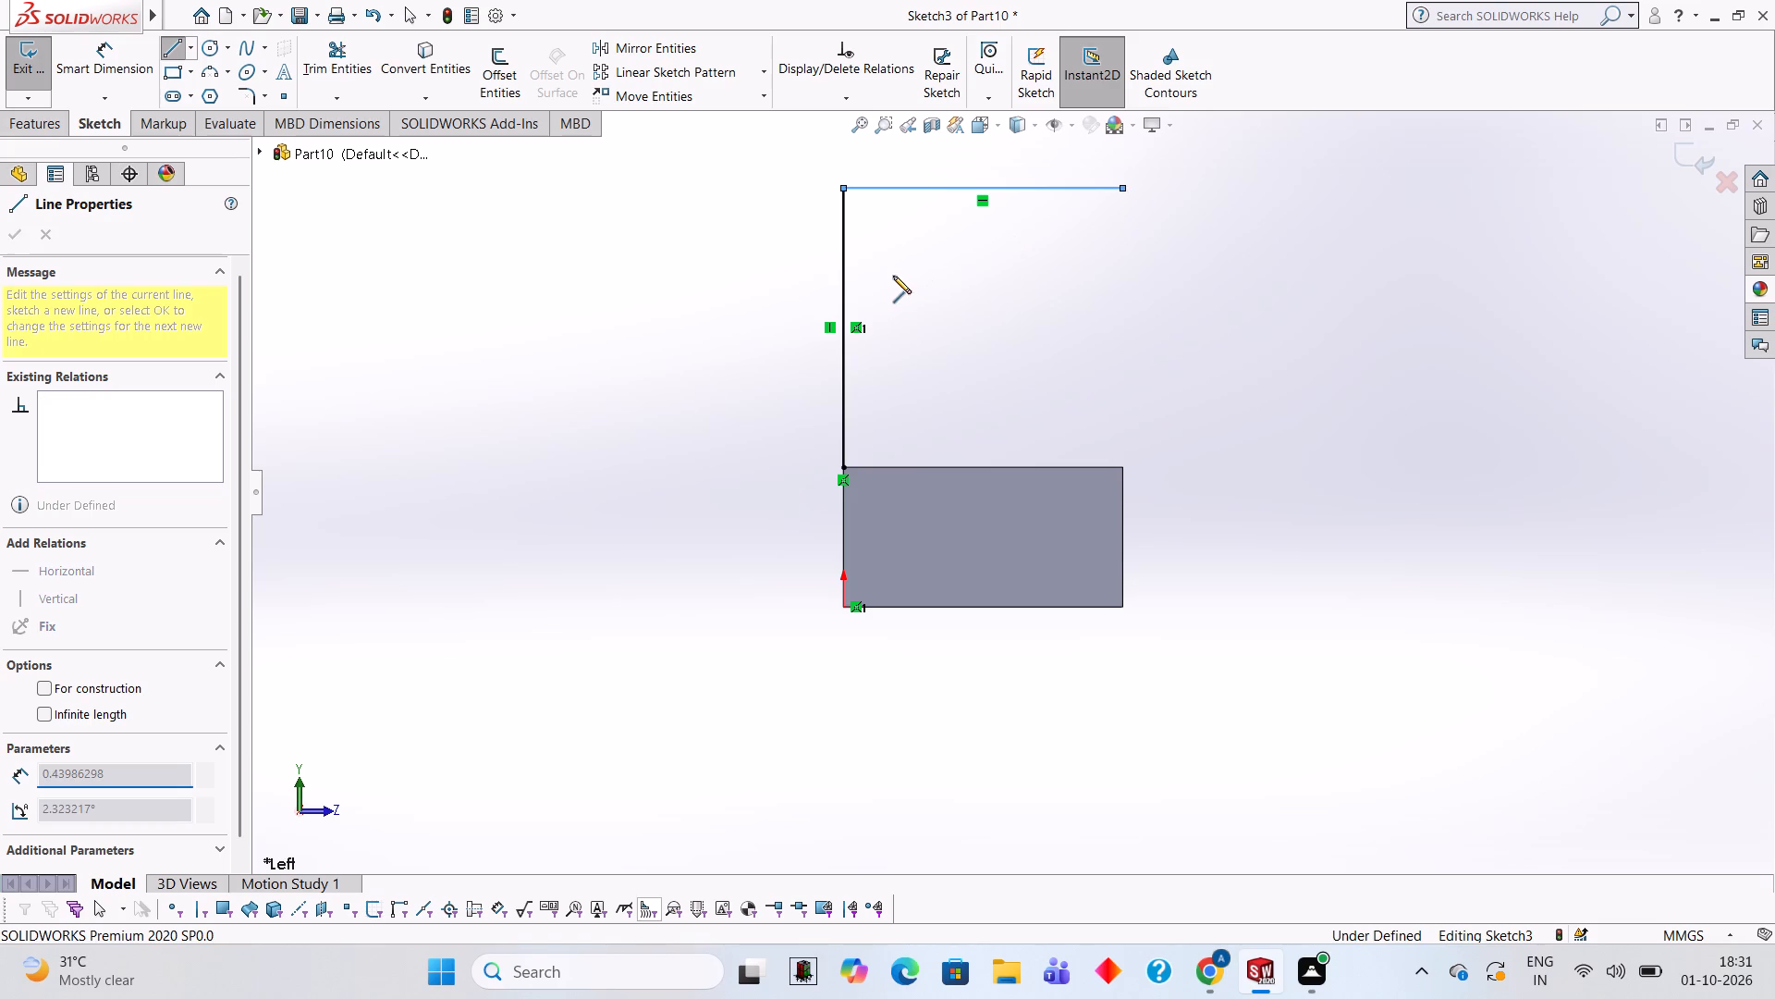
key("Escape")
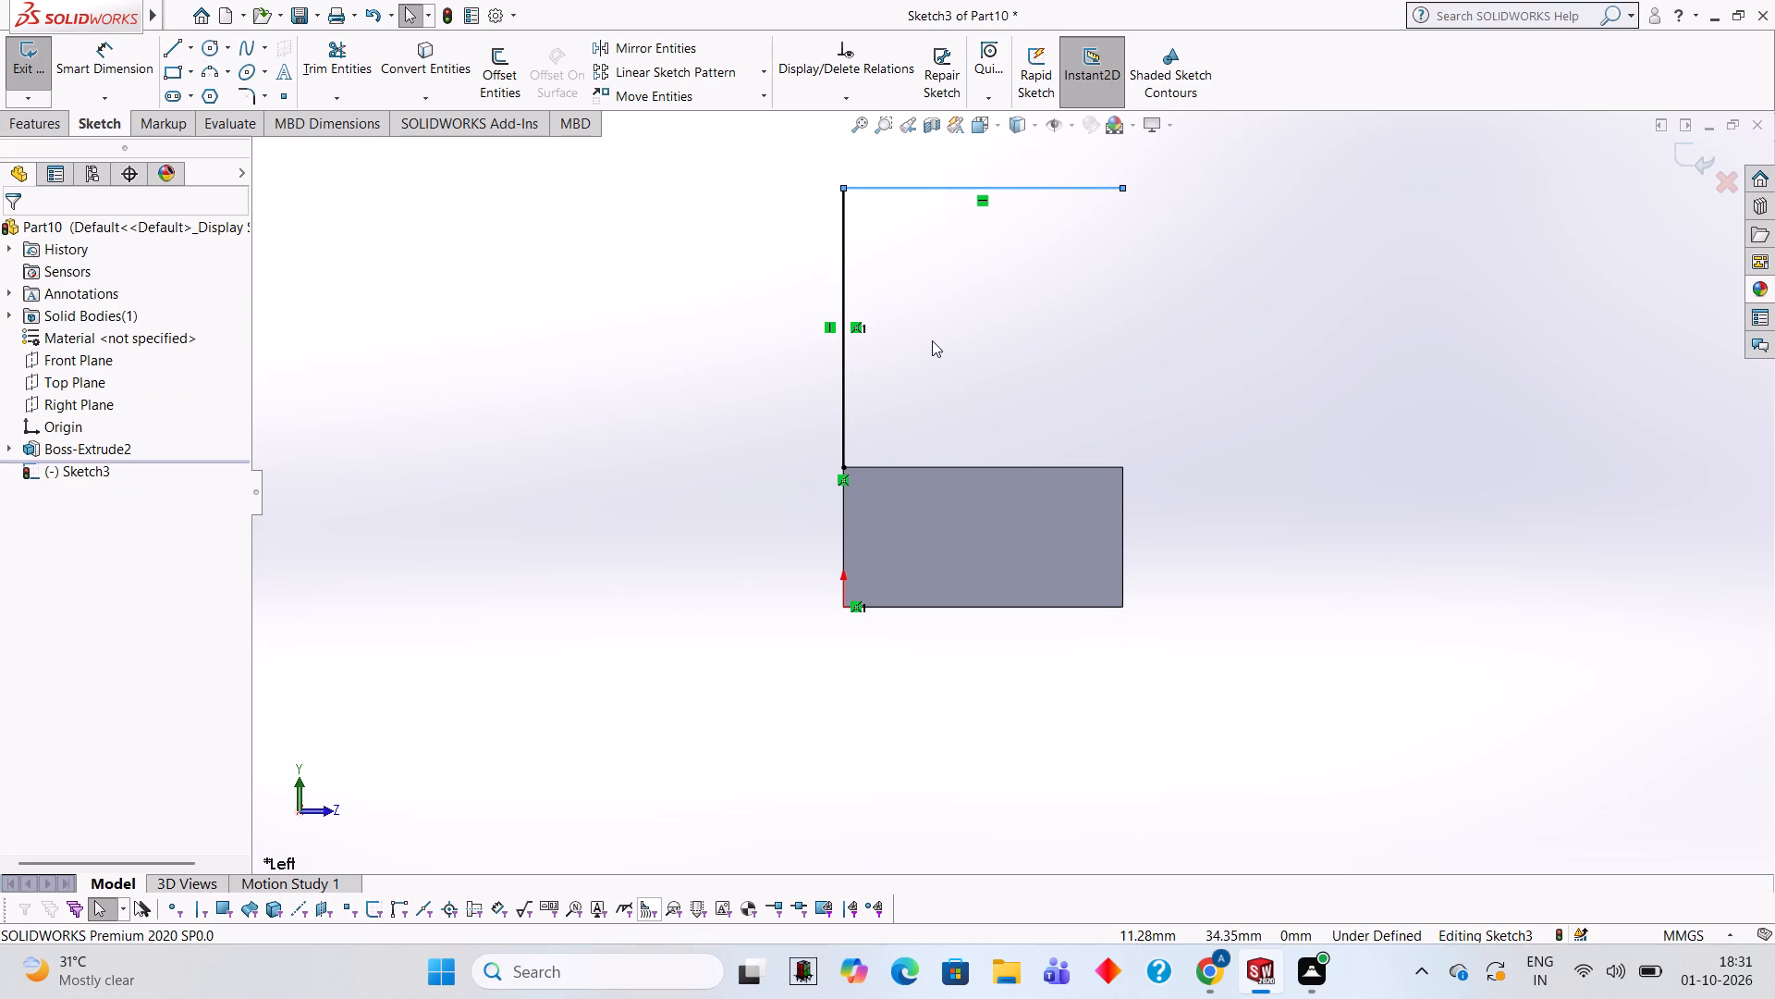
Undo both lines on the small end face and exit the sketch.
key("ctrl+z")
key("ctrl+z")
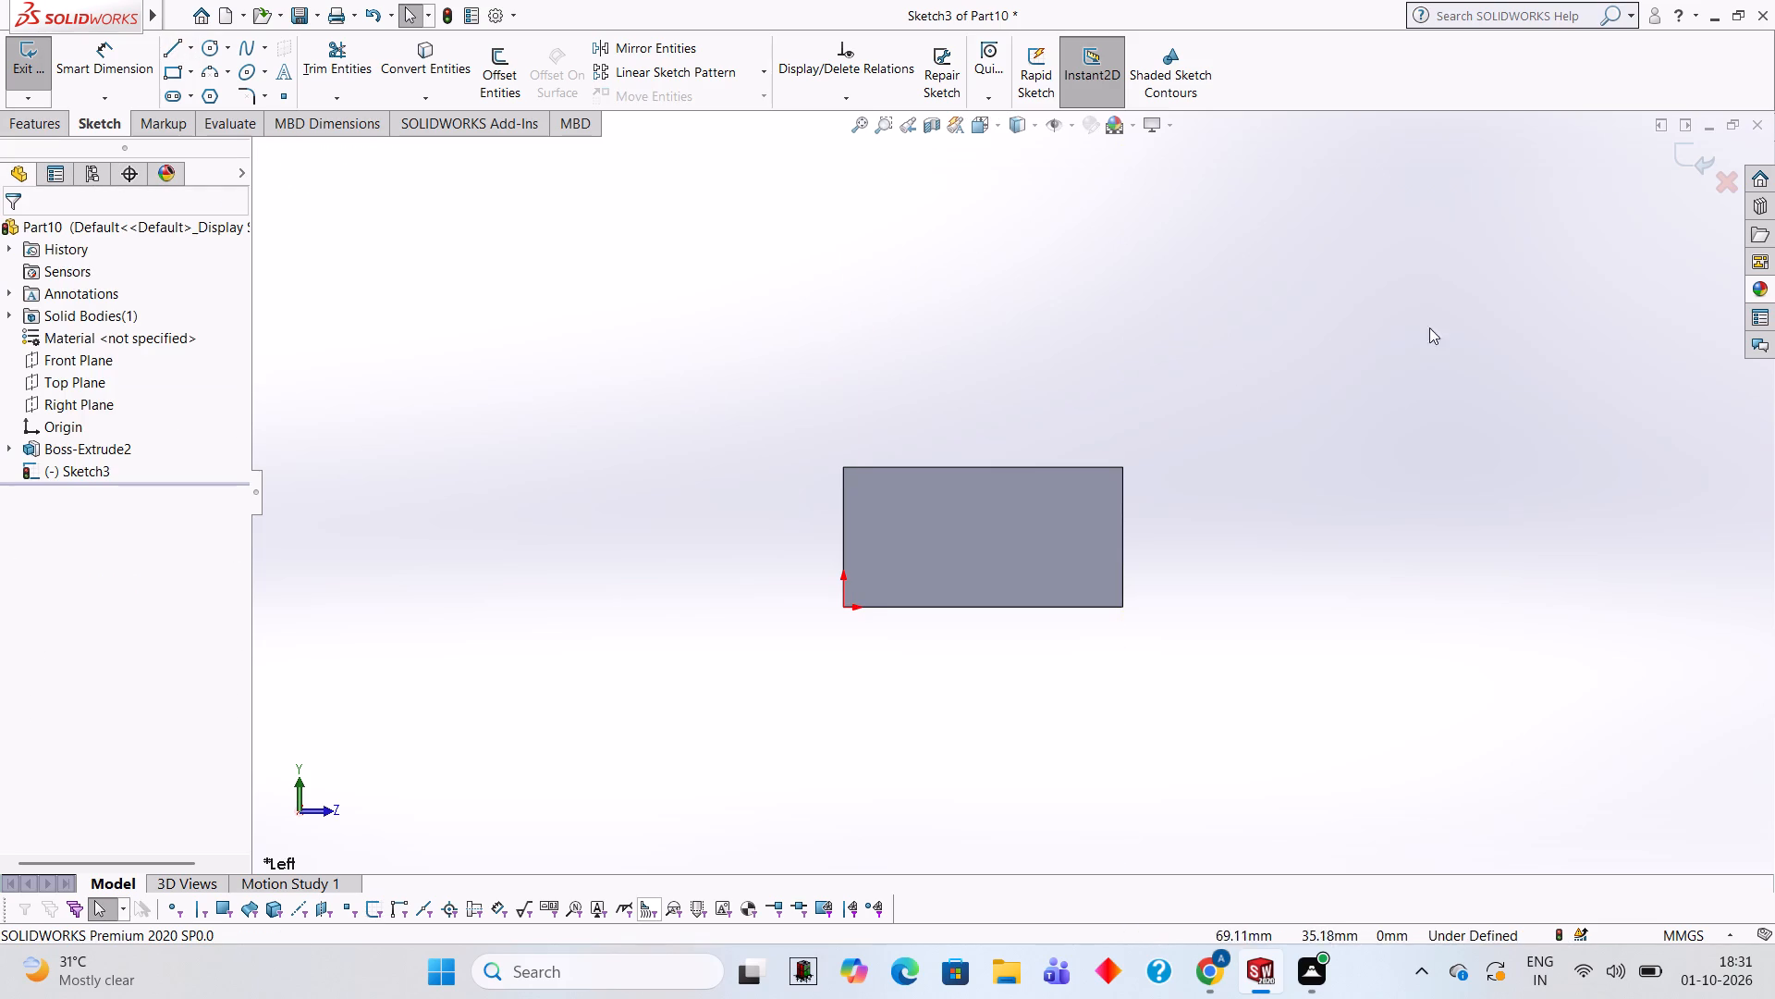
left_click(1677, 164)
Open a new sketch on the block's long 140 x 18 mm front face and view it face-on.
middle_click_drag(1441, 311, 1389, 315)
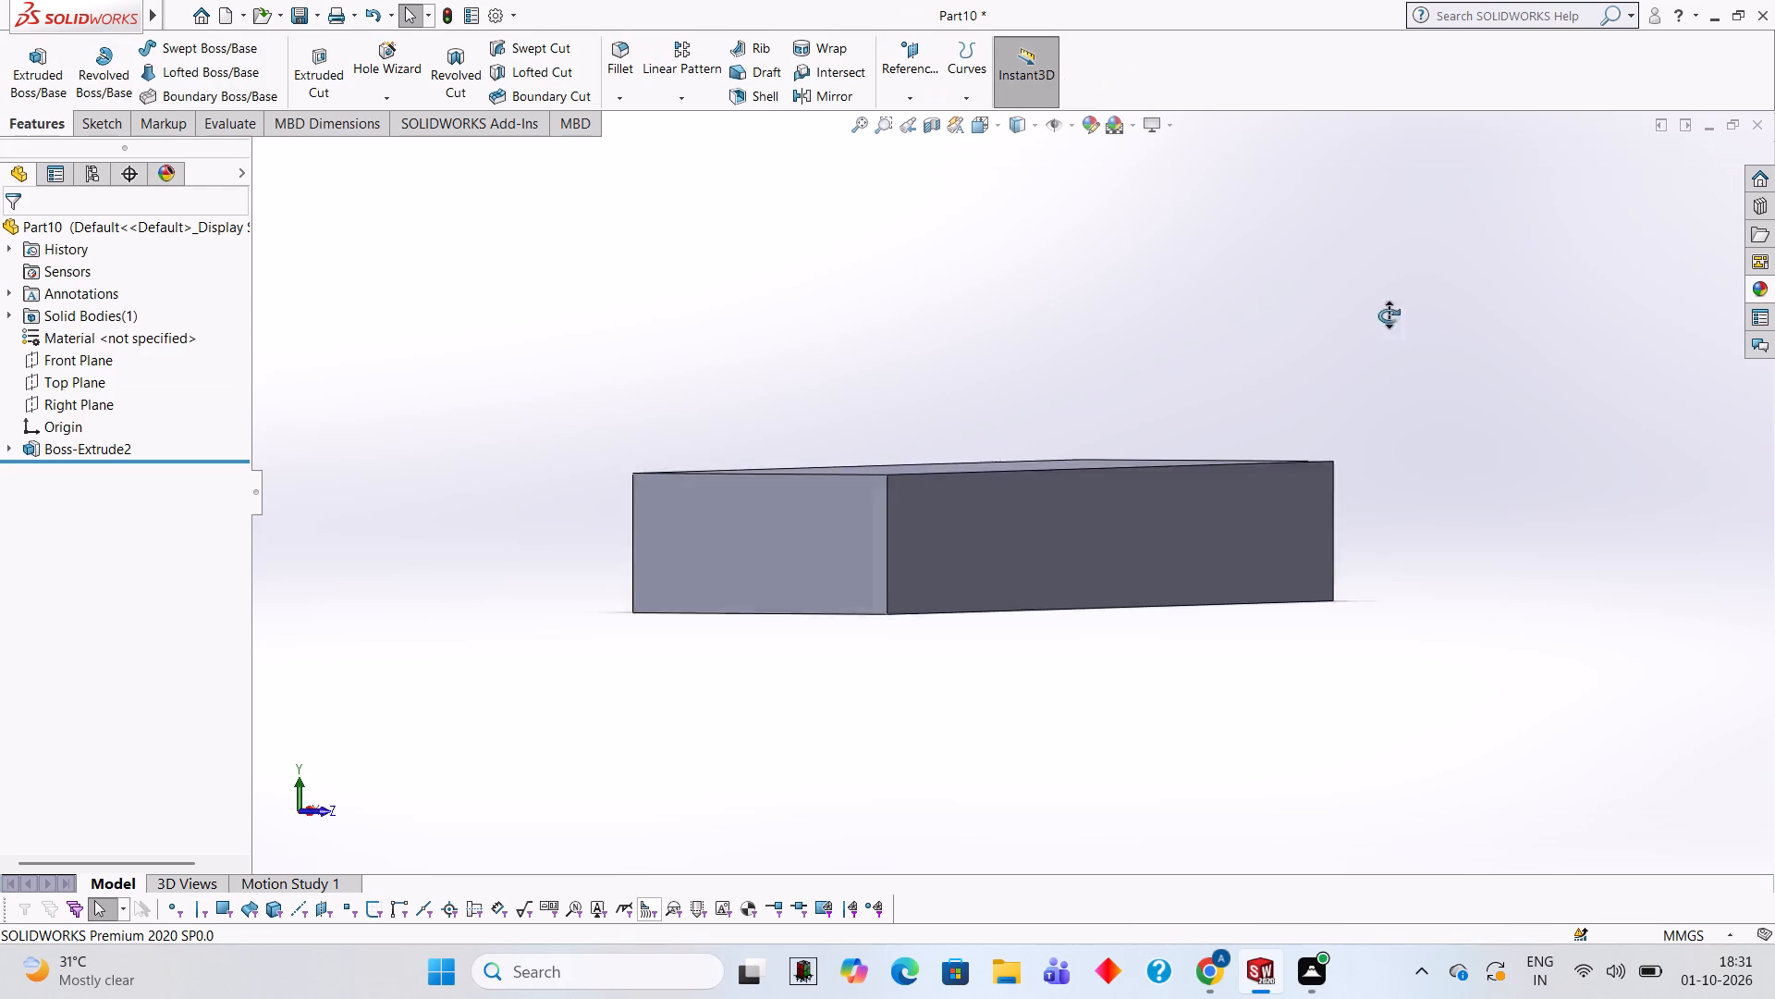
middle_click_drag(1389, 315, 1256, 326)
left_click(830, 508)
left_click(922, 452)
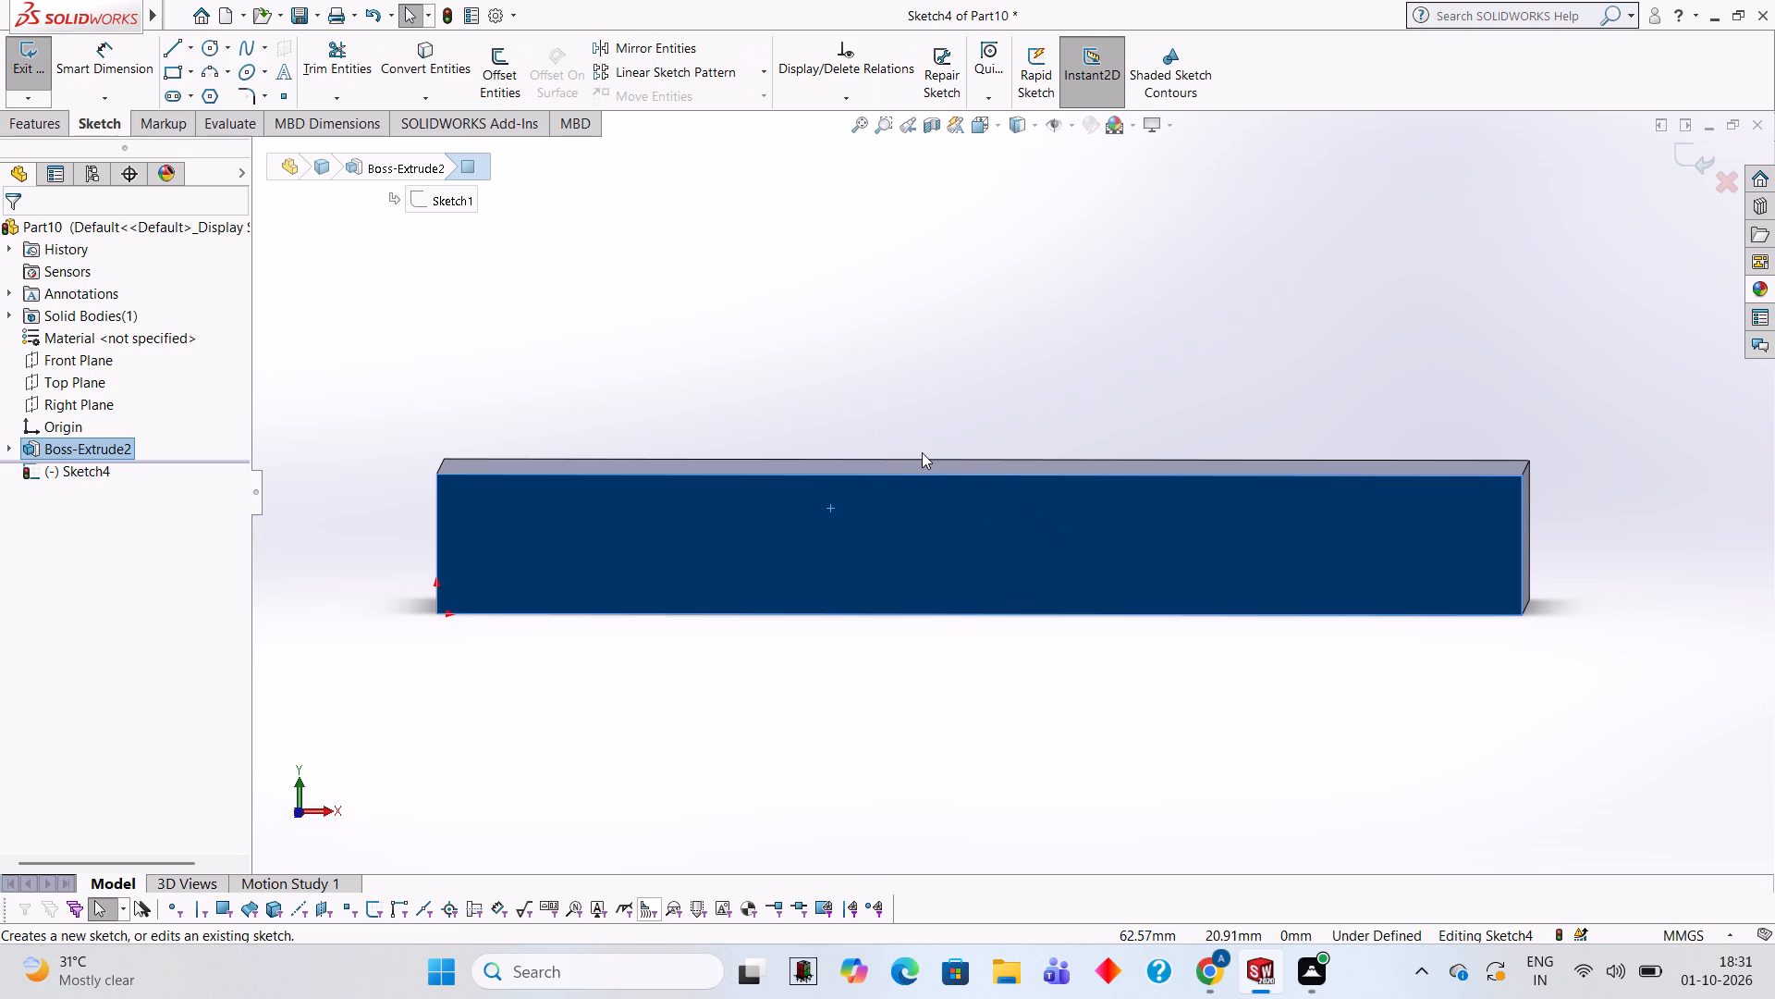
key("ctrl+8")
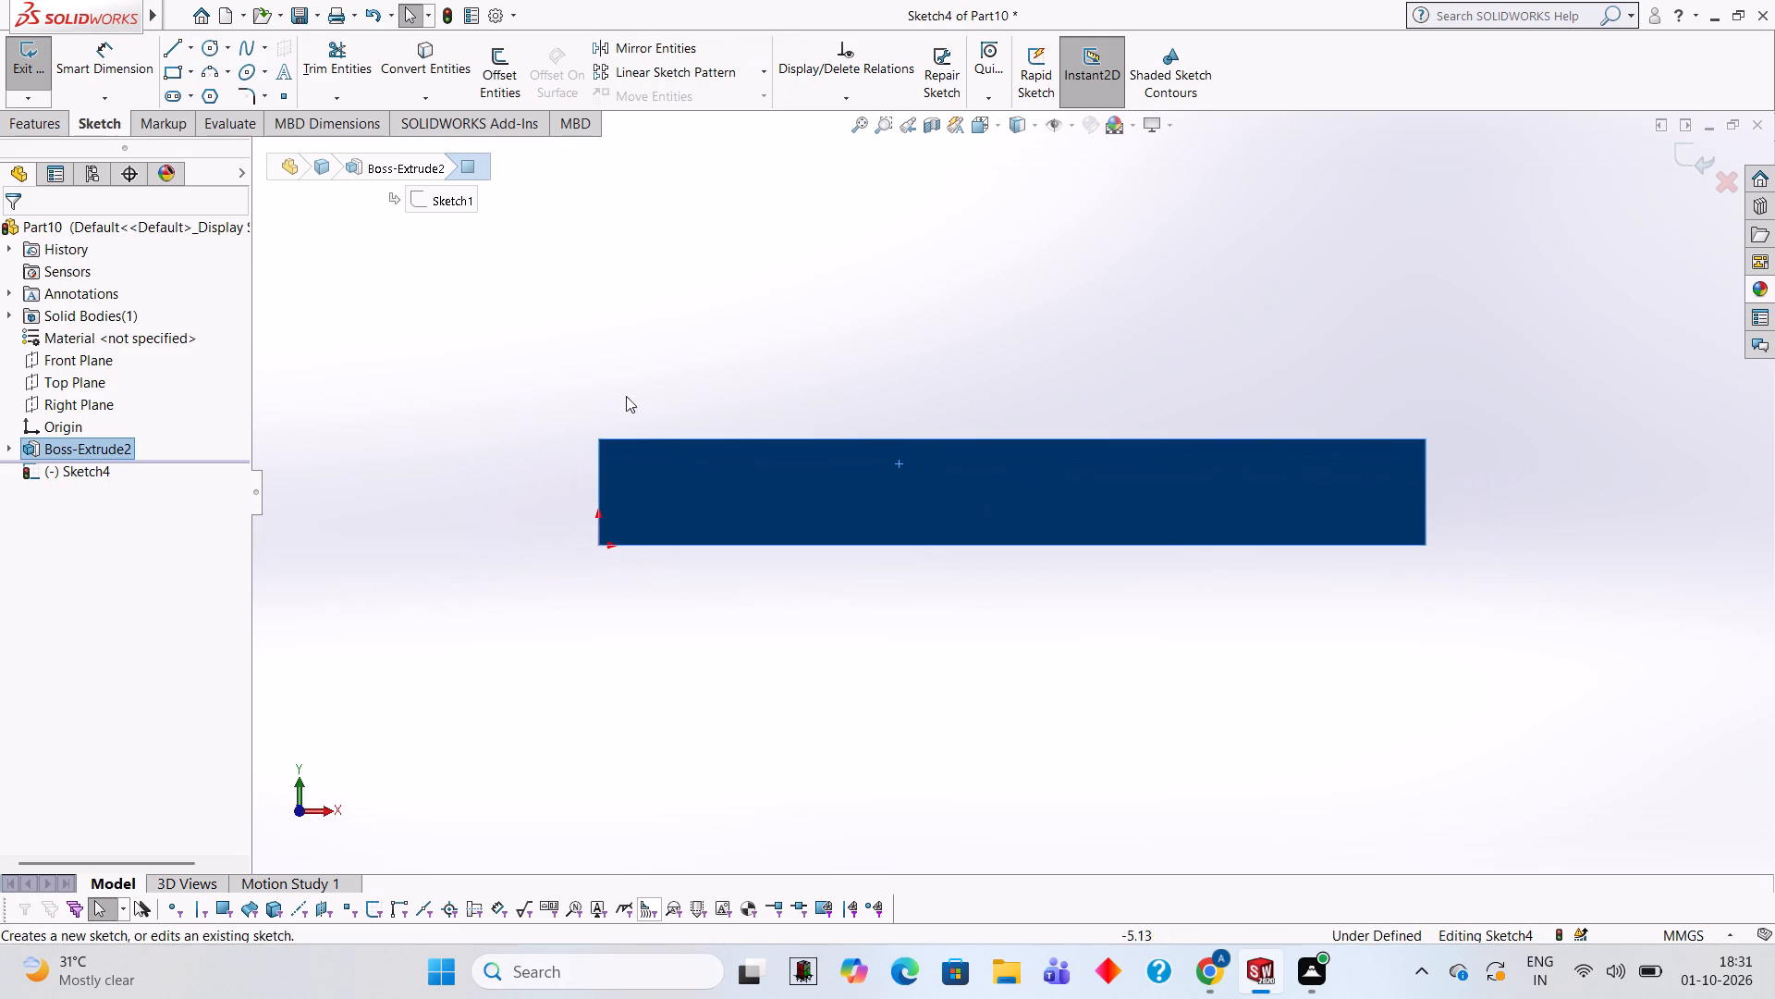
Draw a 36 mm vertical line up from the front face's upper corner above the origin, continuing with an 18 mm horizontal line over the block.
scroll(1013, 344, "up", 2)
scroll(1013, 343, "down", 2)
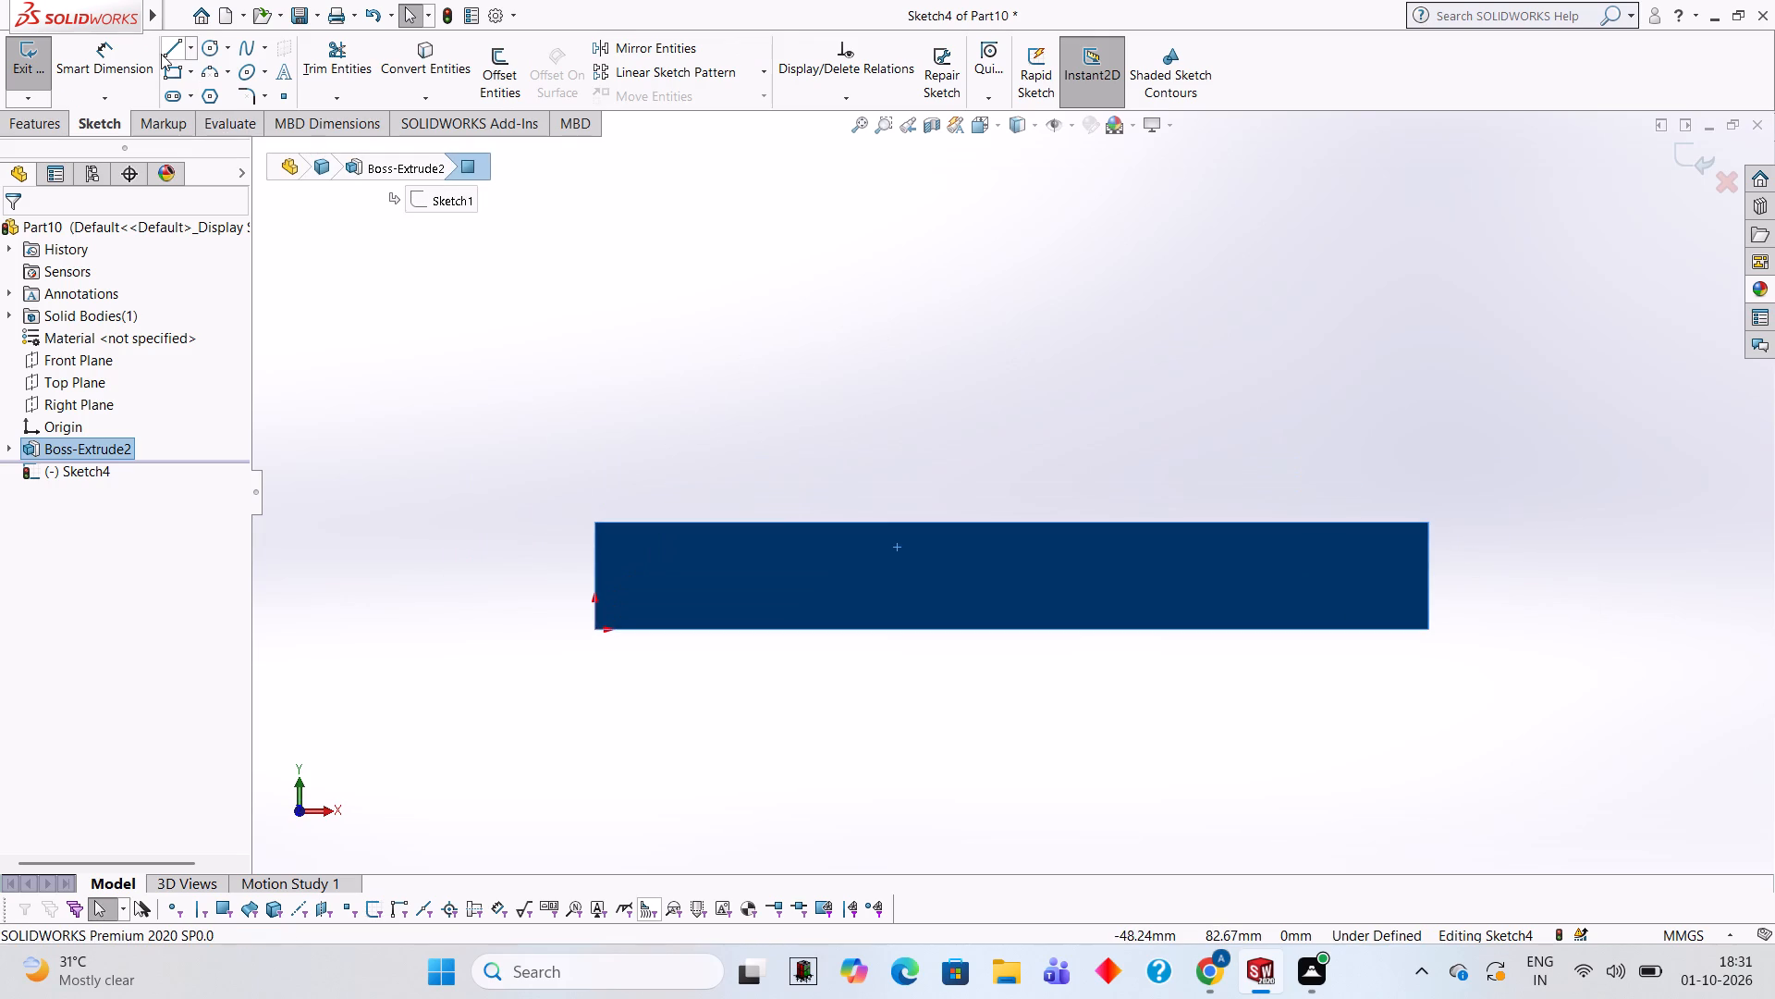
left_click(161, 52)
left_click(594, 524)
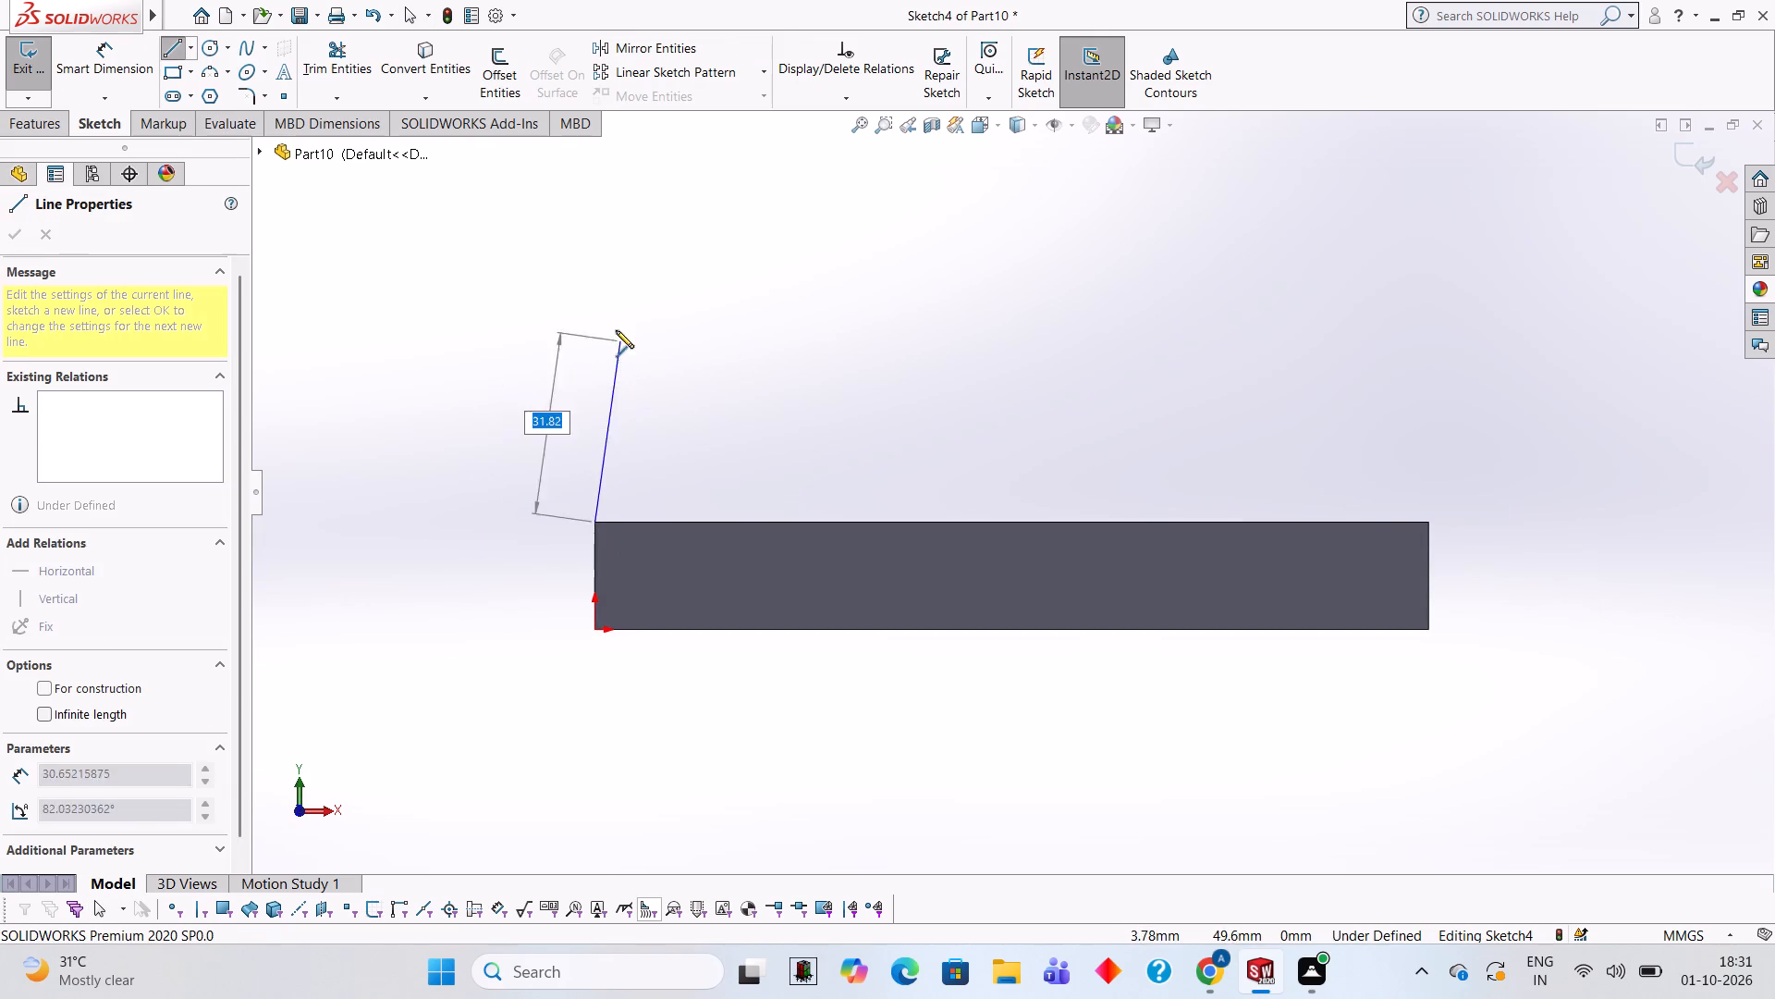
type("36")
key("Return")
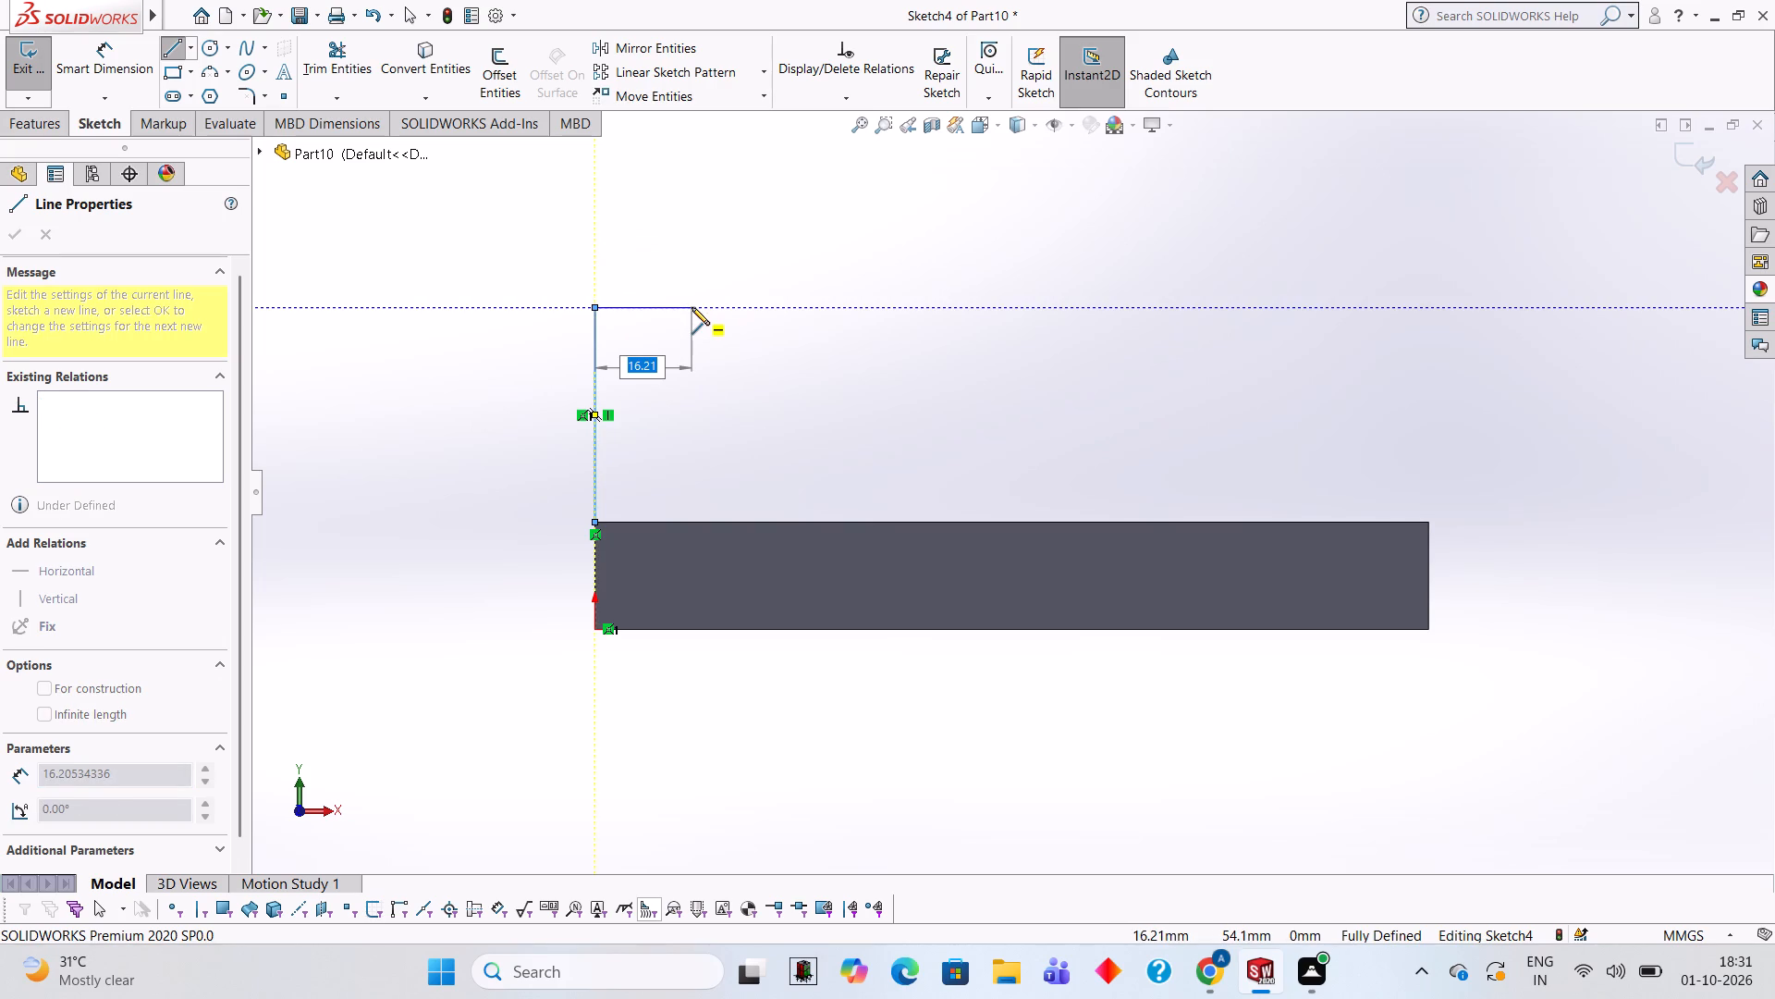
type("18")
key("Return")
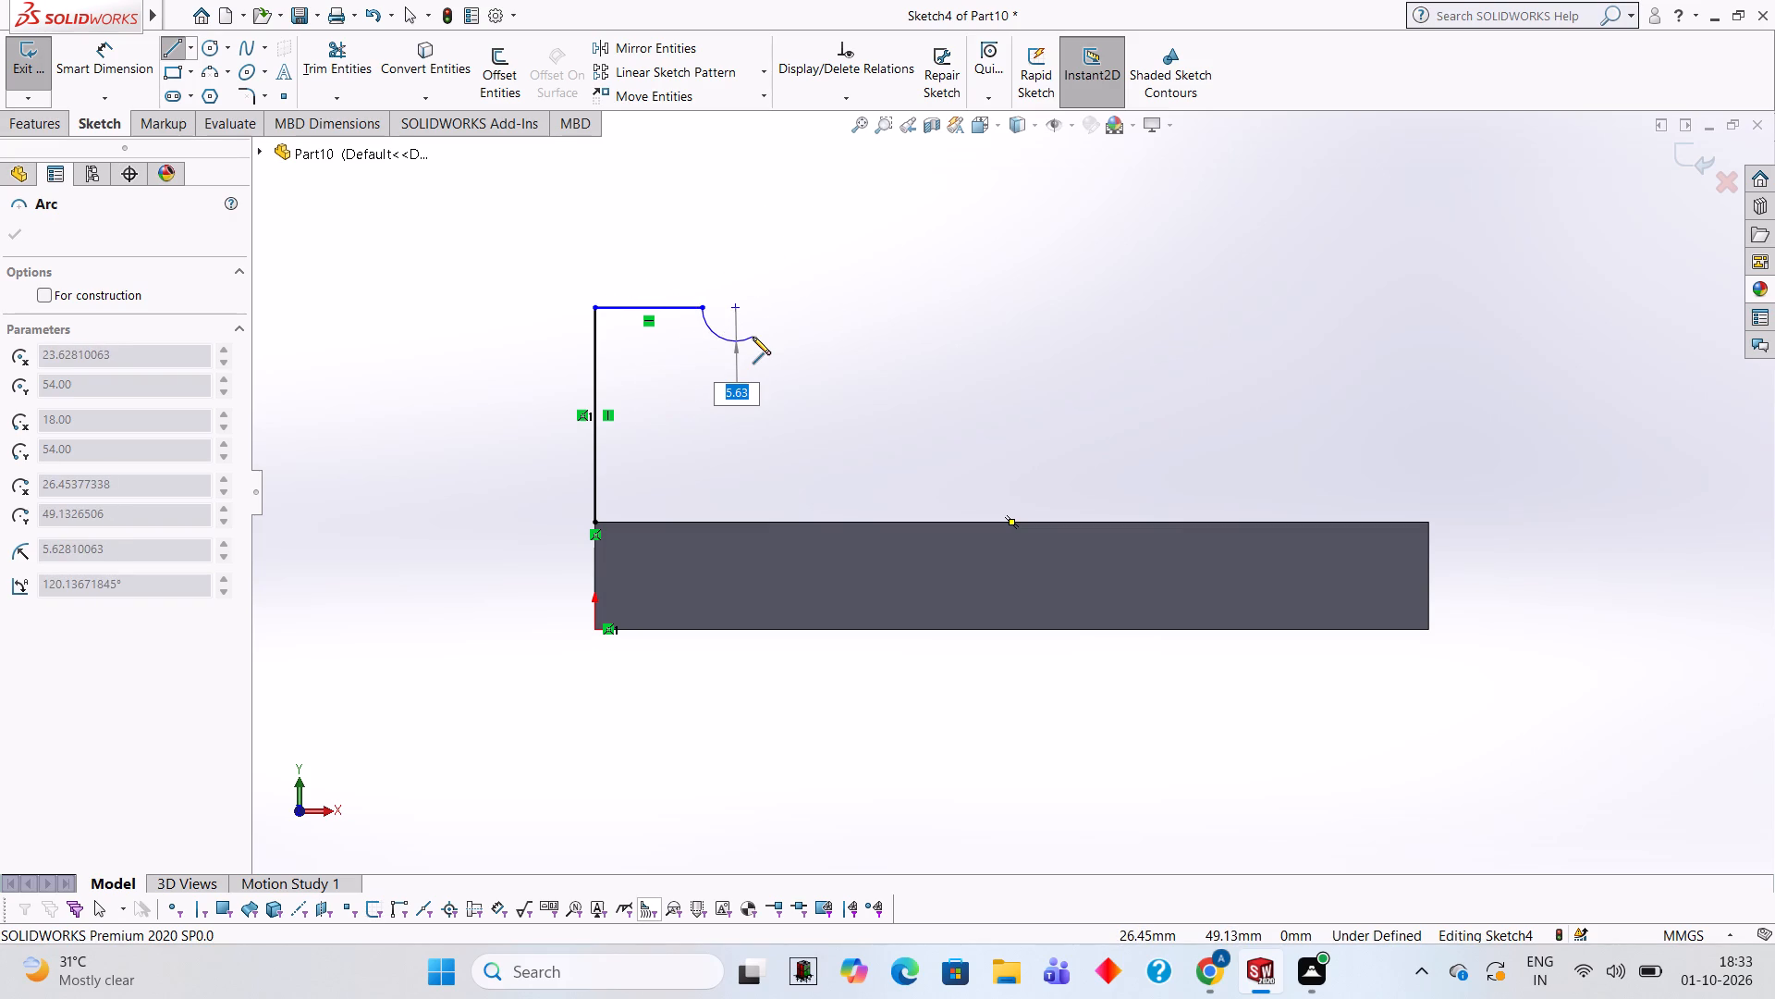
key("Escape")
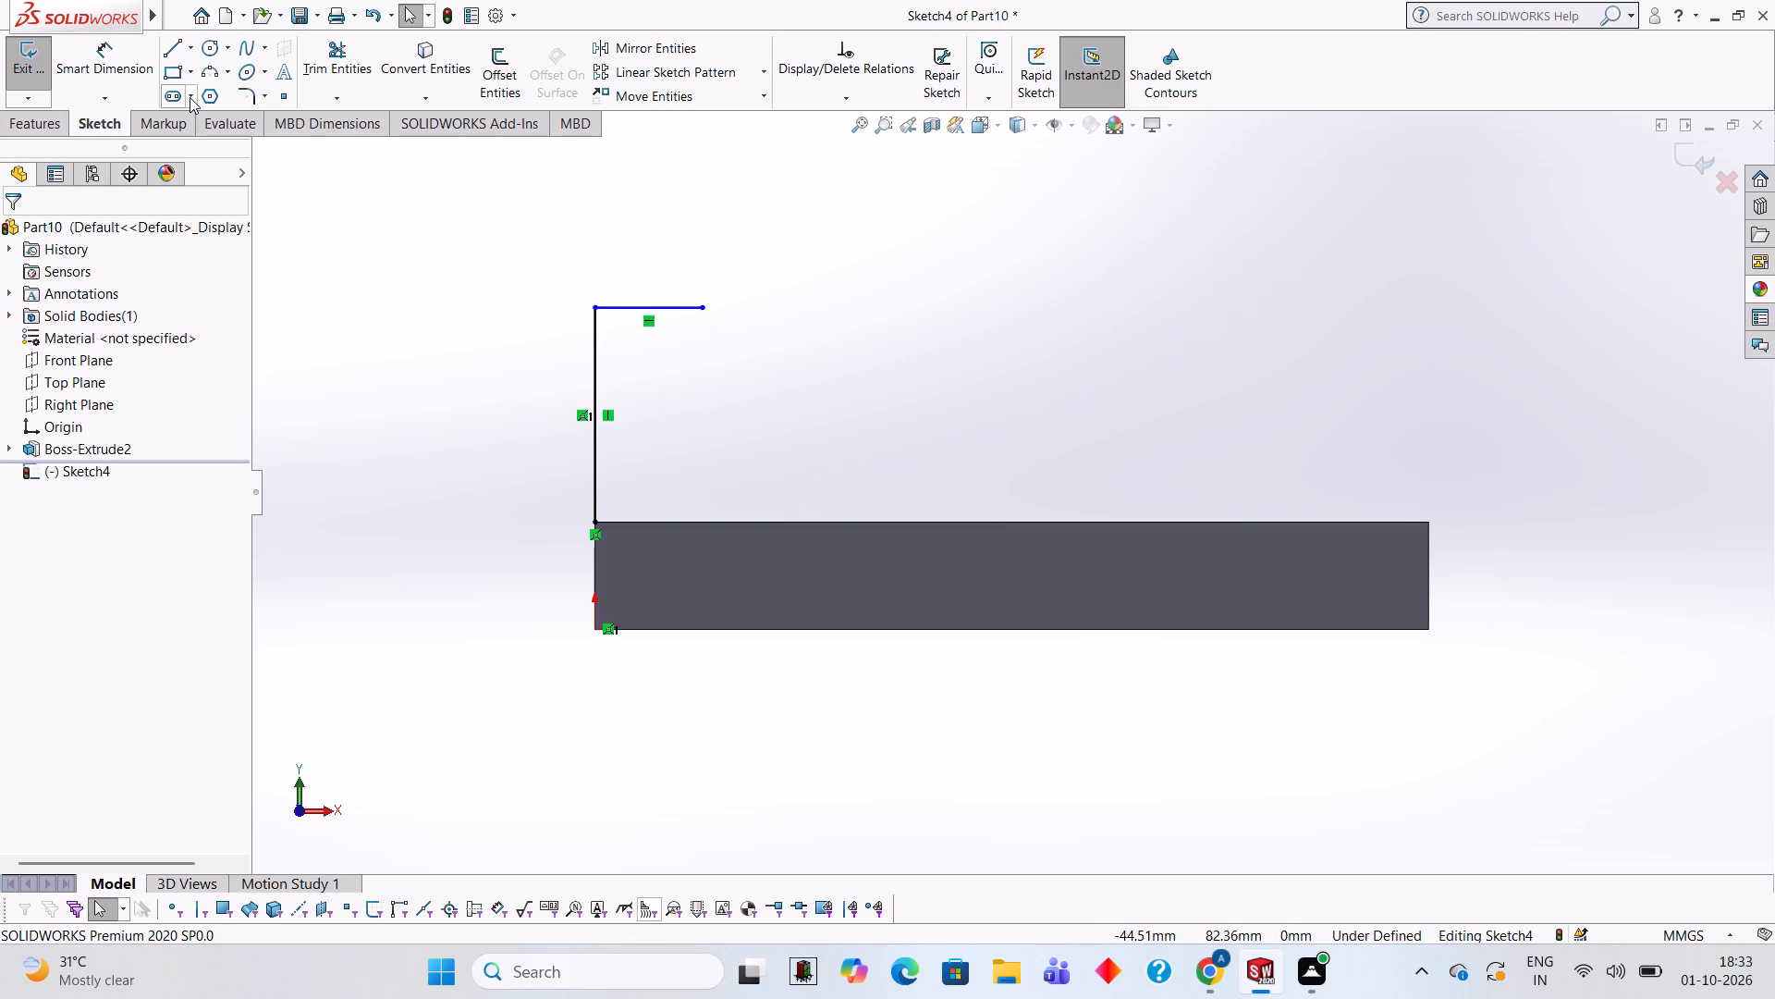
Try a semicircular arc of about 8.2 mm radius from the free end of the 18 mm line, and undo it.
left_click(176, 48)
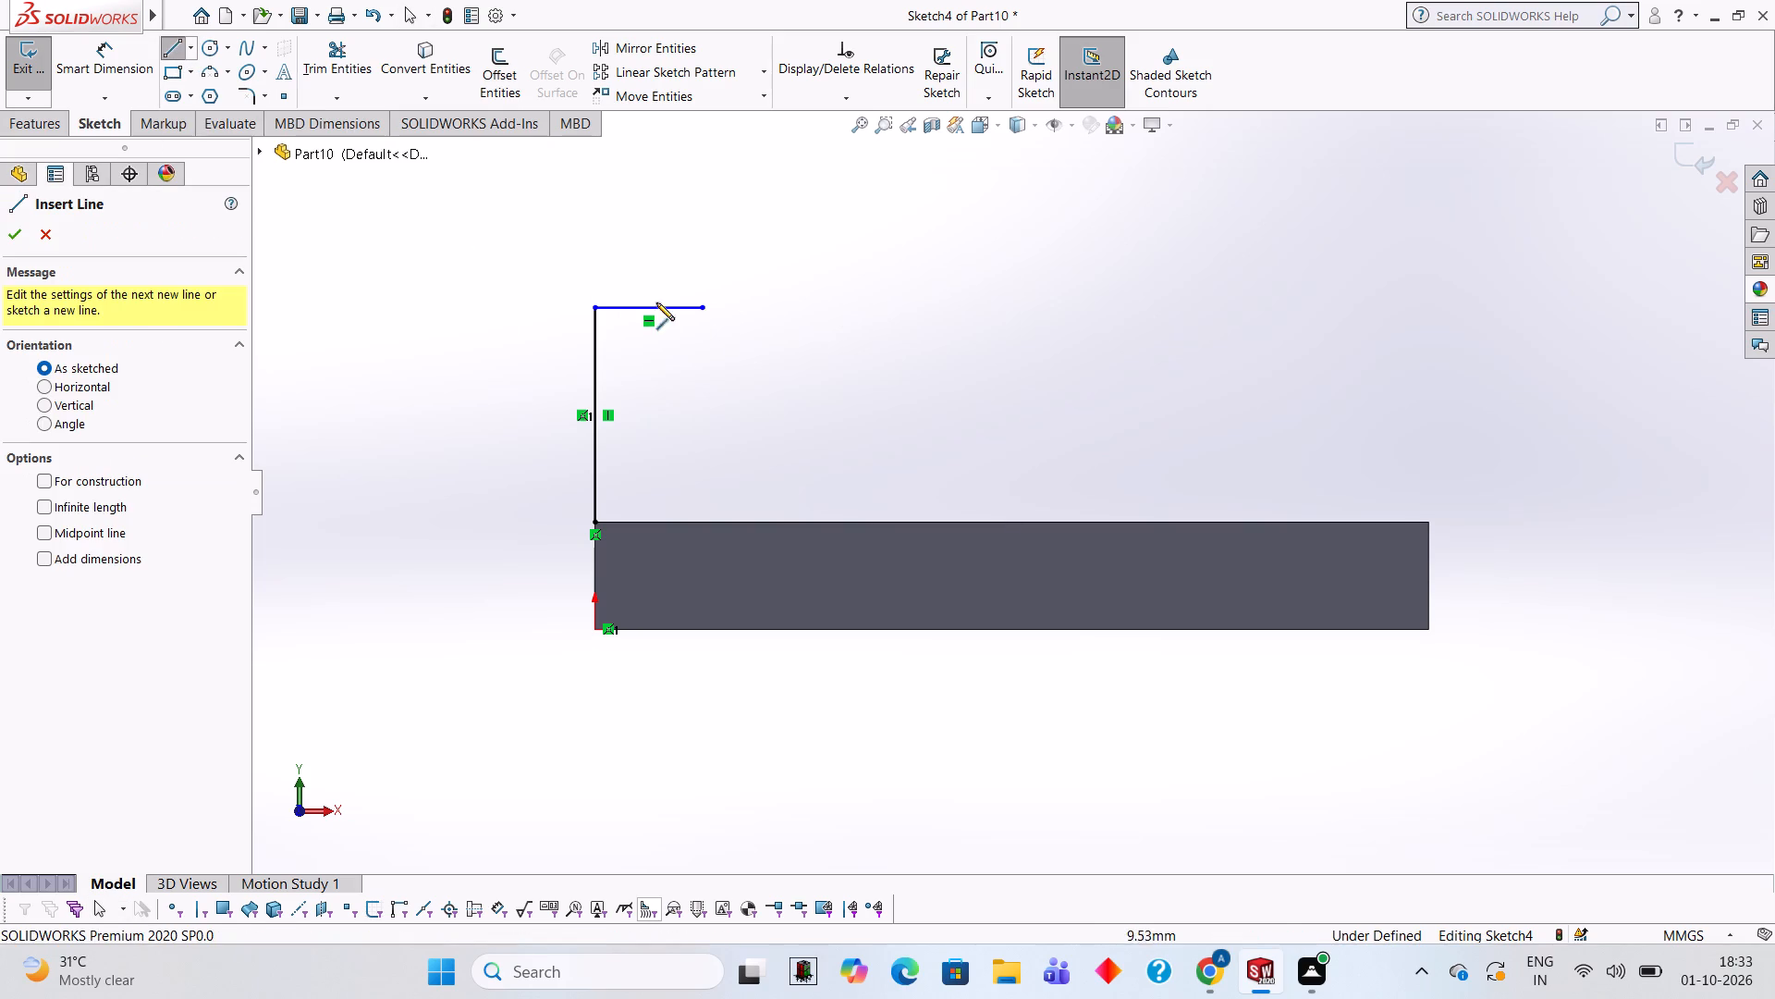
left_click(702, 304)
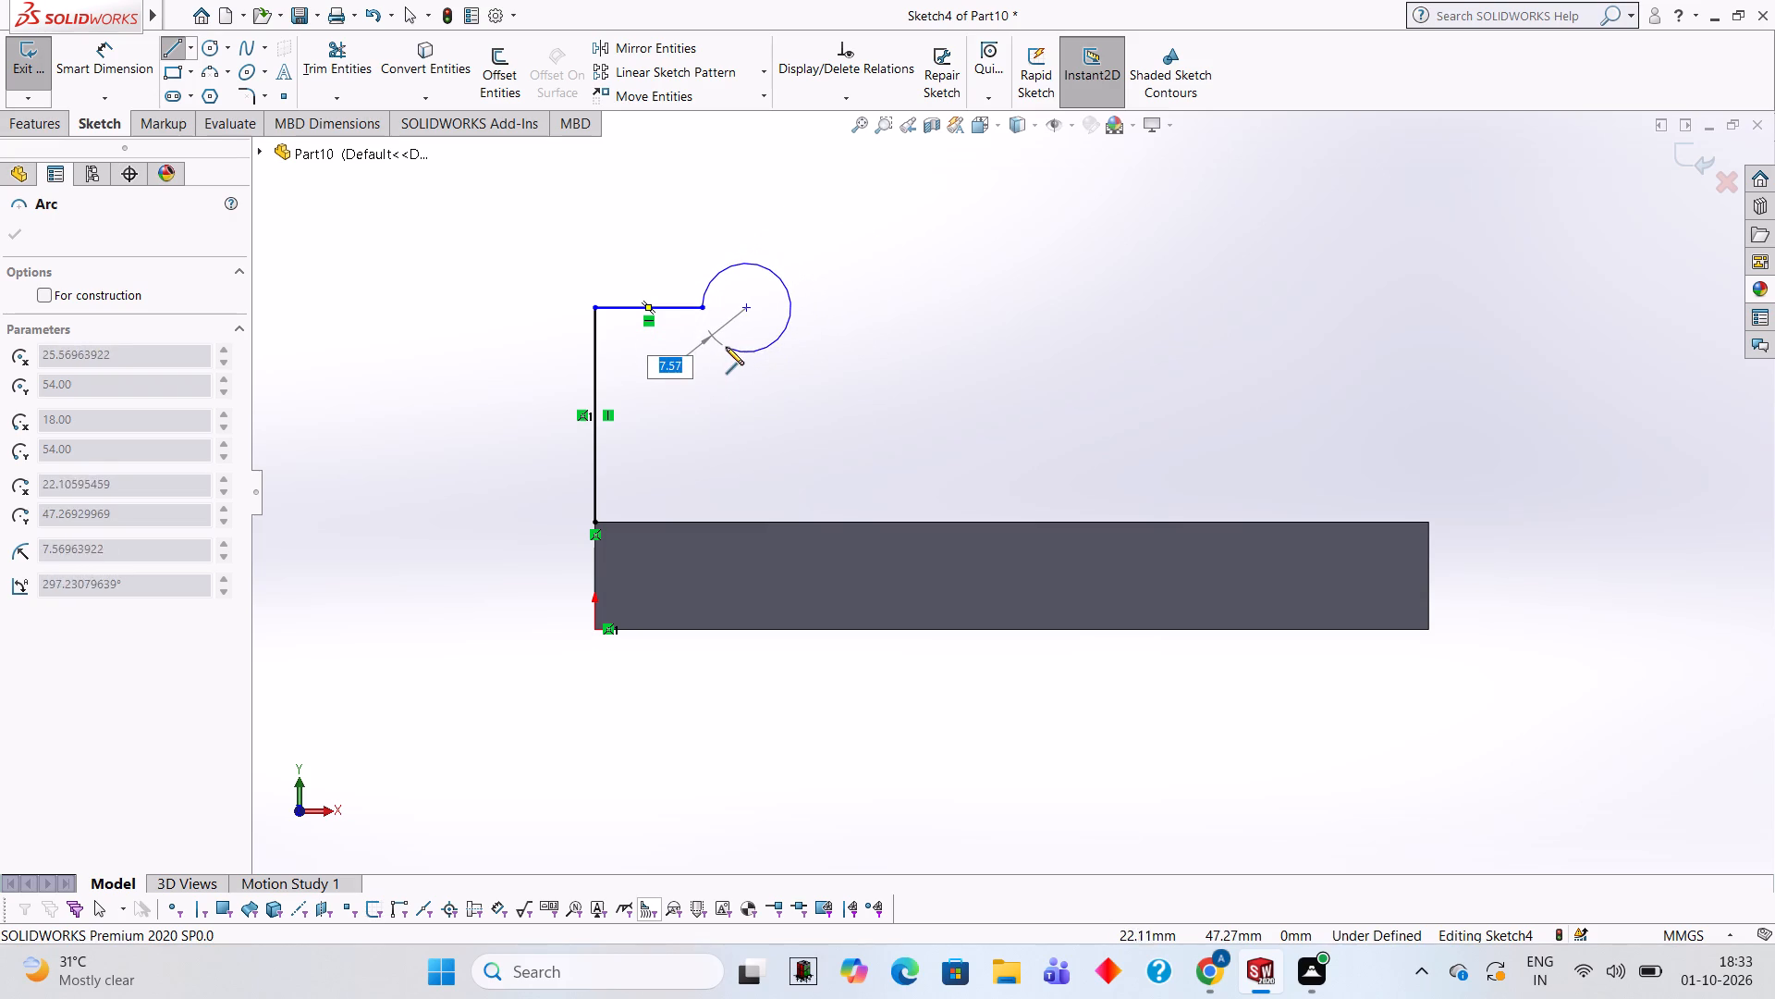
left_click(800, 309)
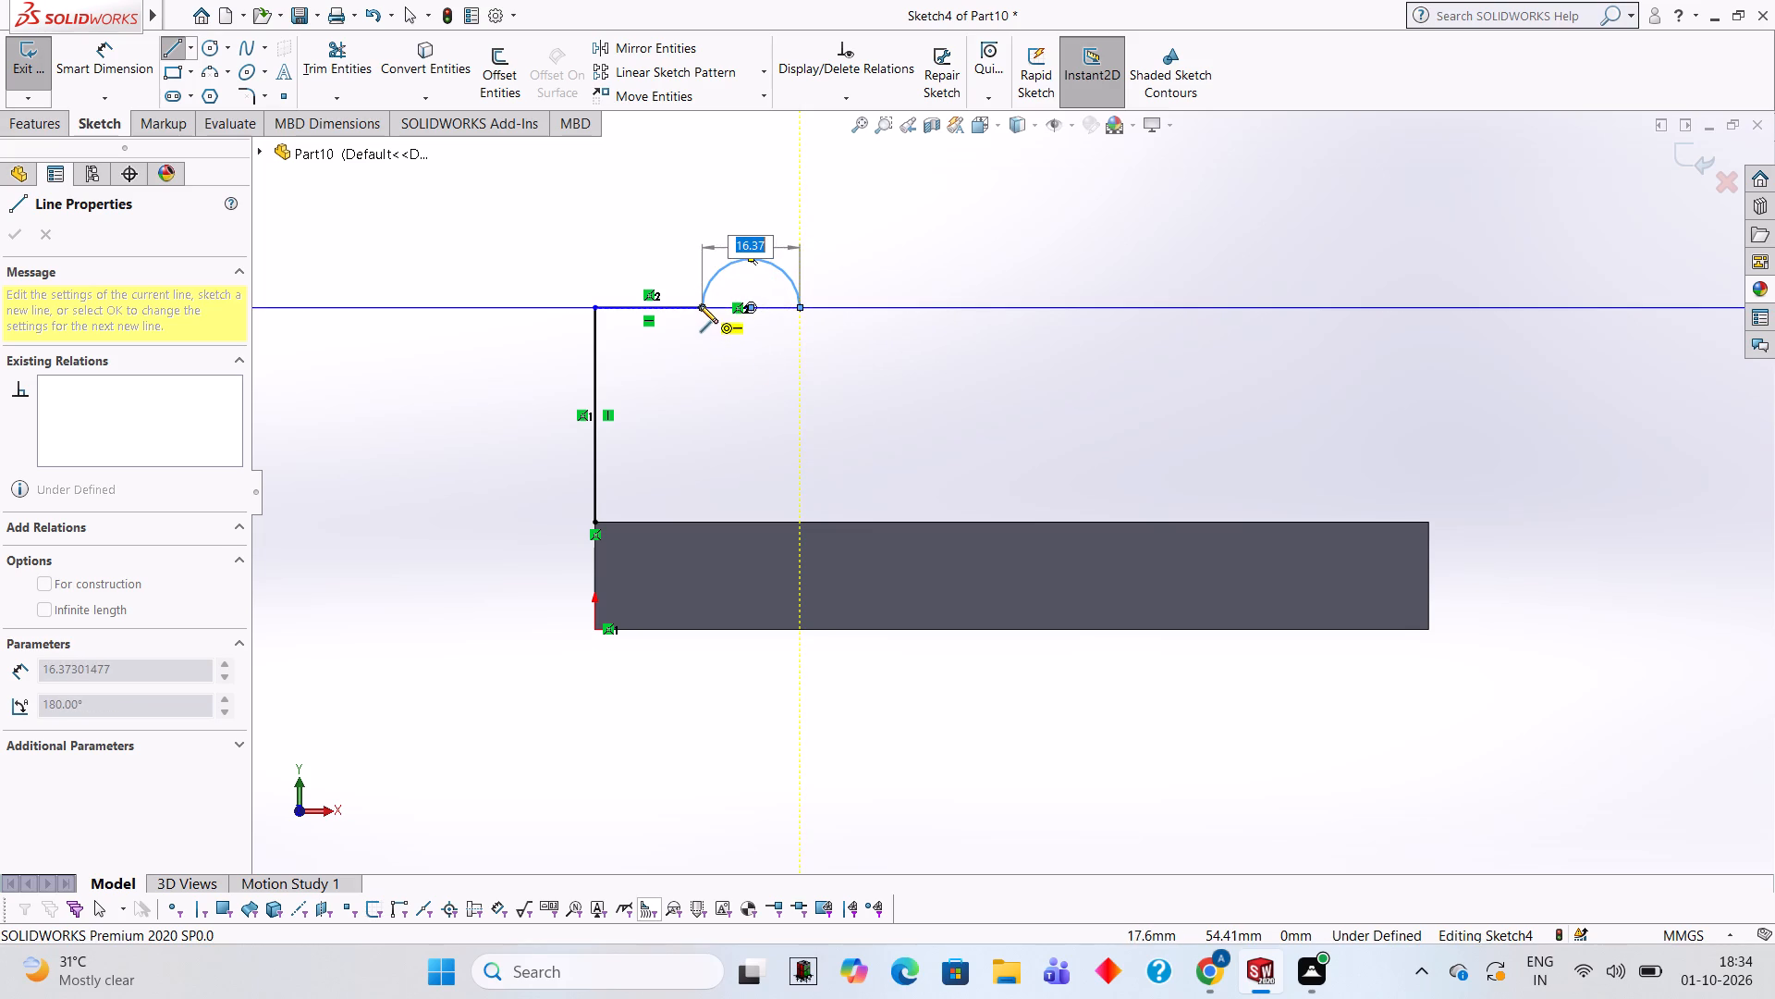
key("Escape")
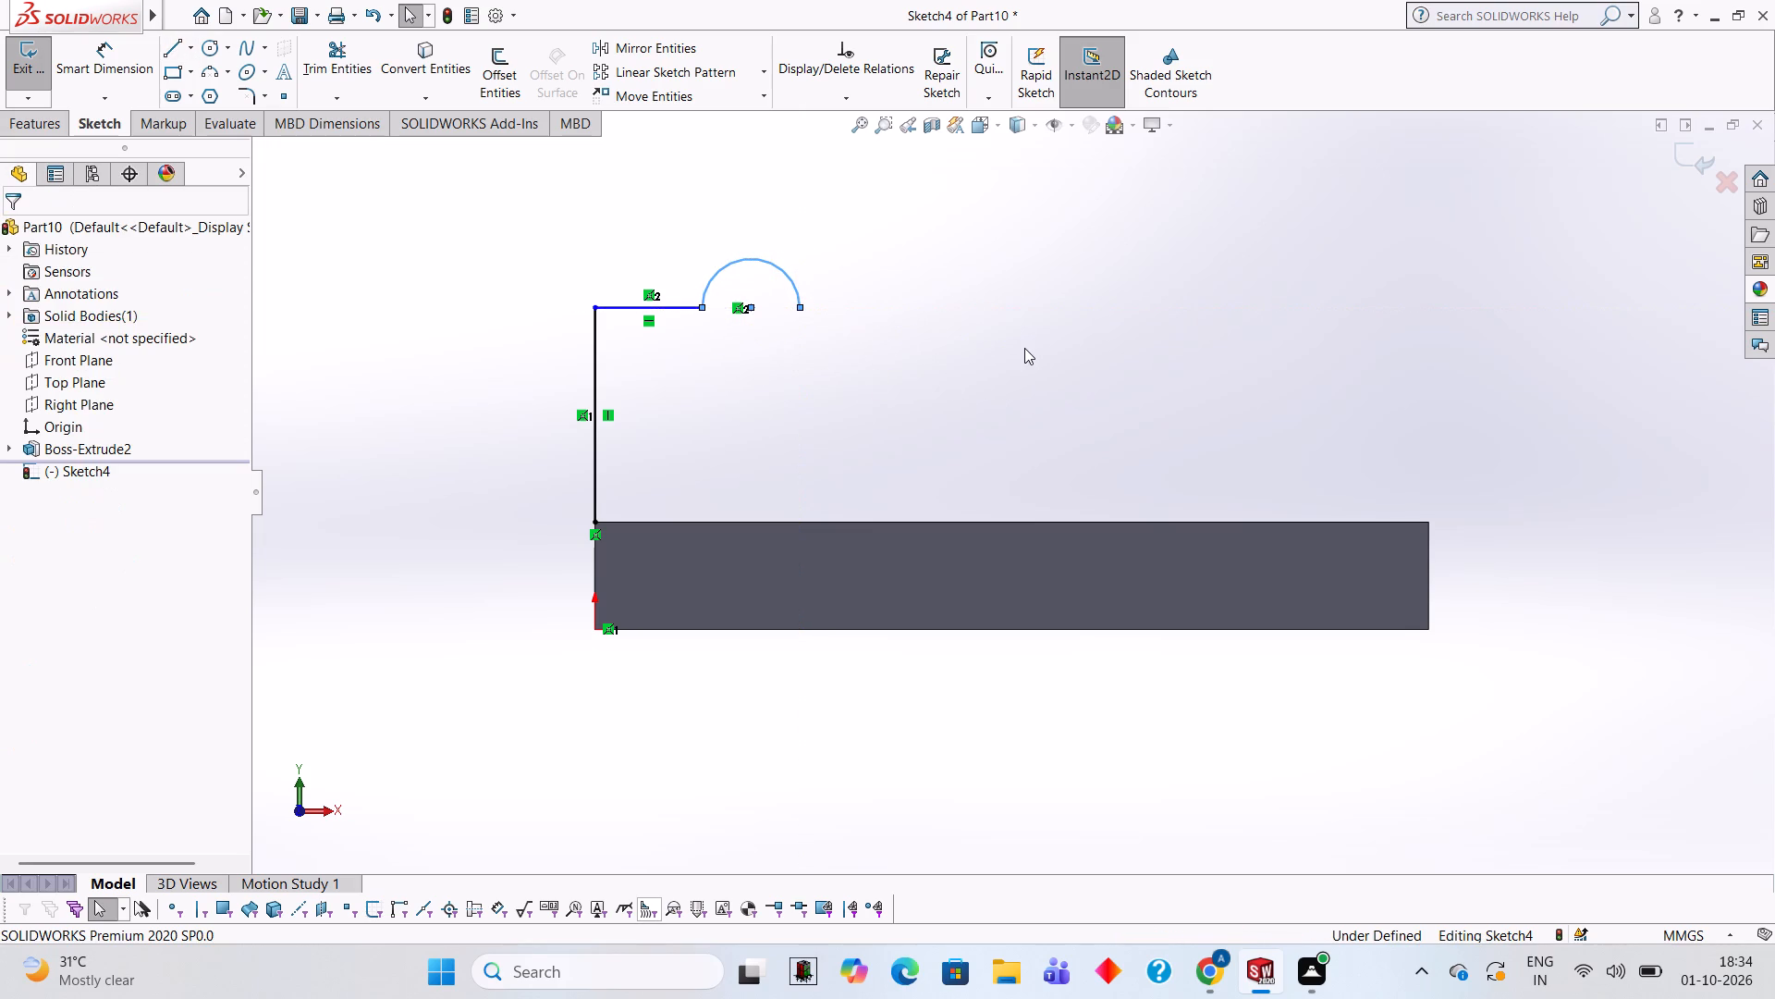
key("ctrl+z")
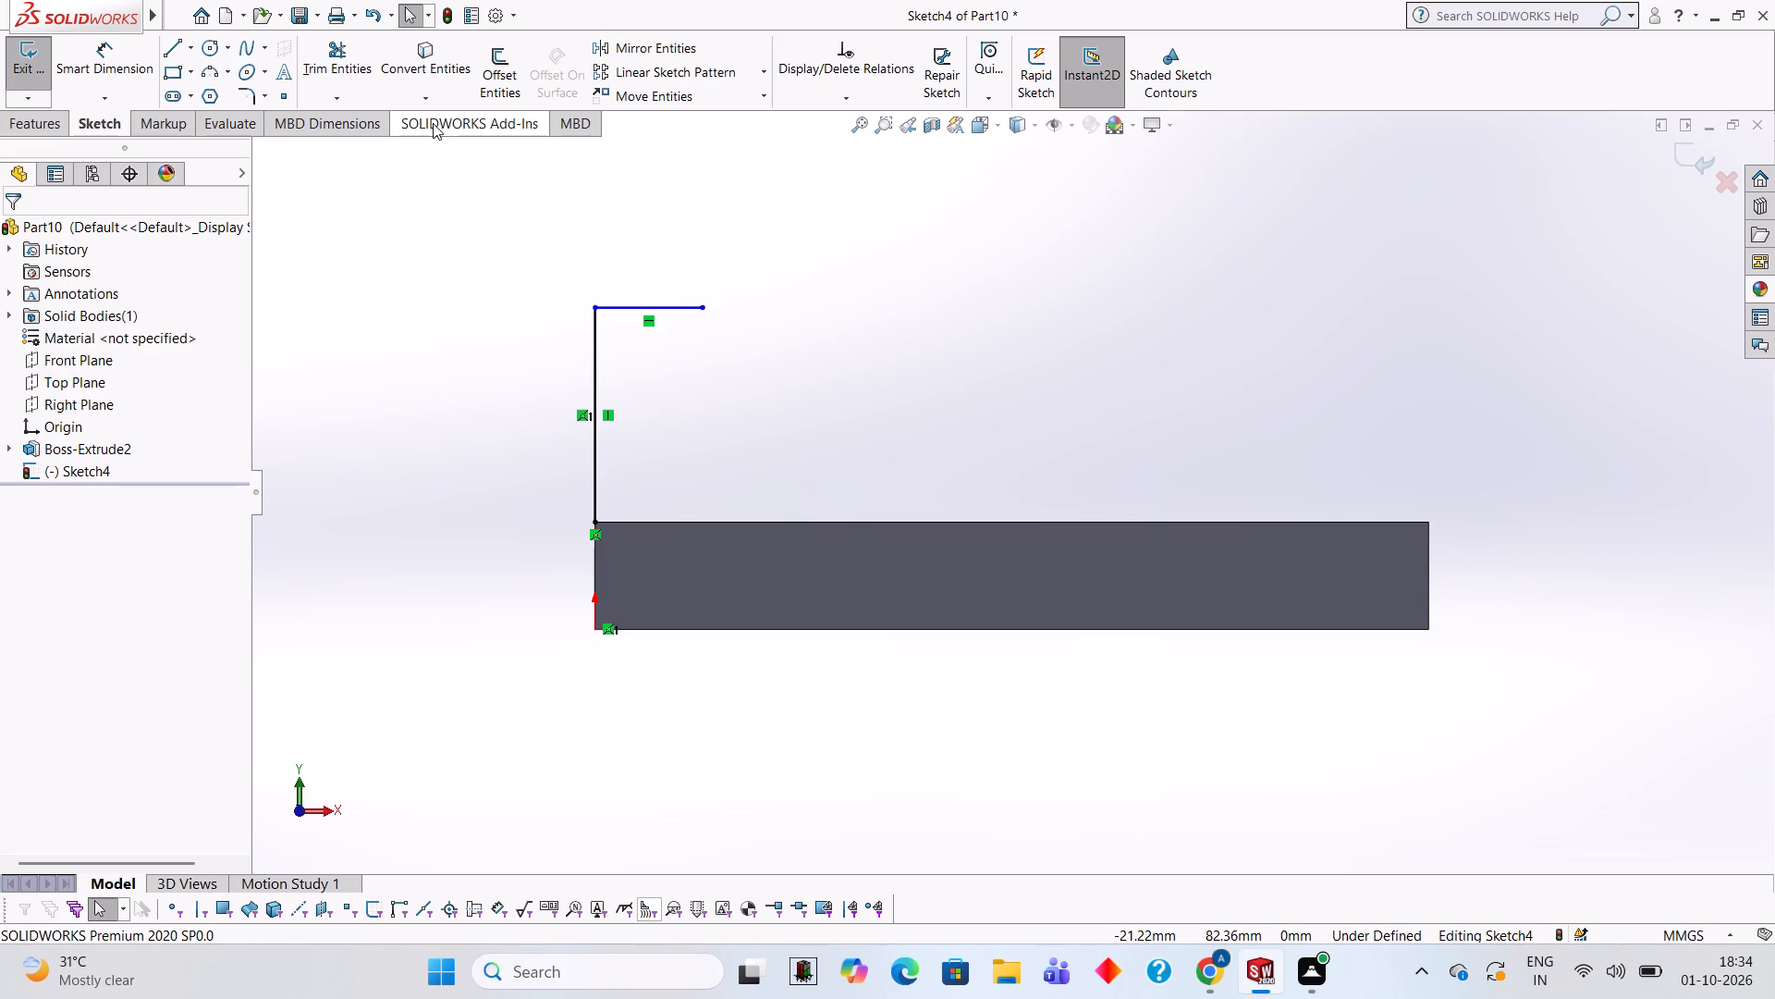
Draw a 10 mm vertical line downward from the free end of the 18 mm horizontal line.
left_click(177, 45)
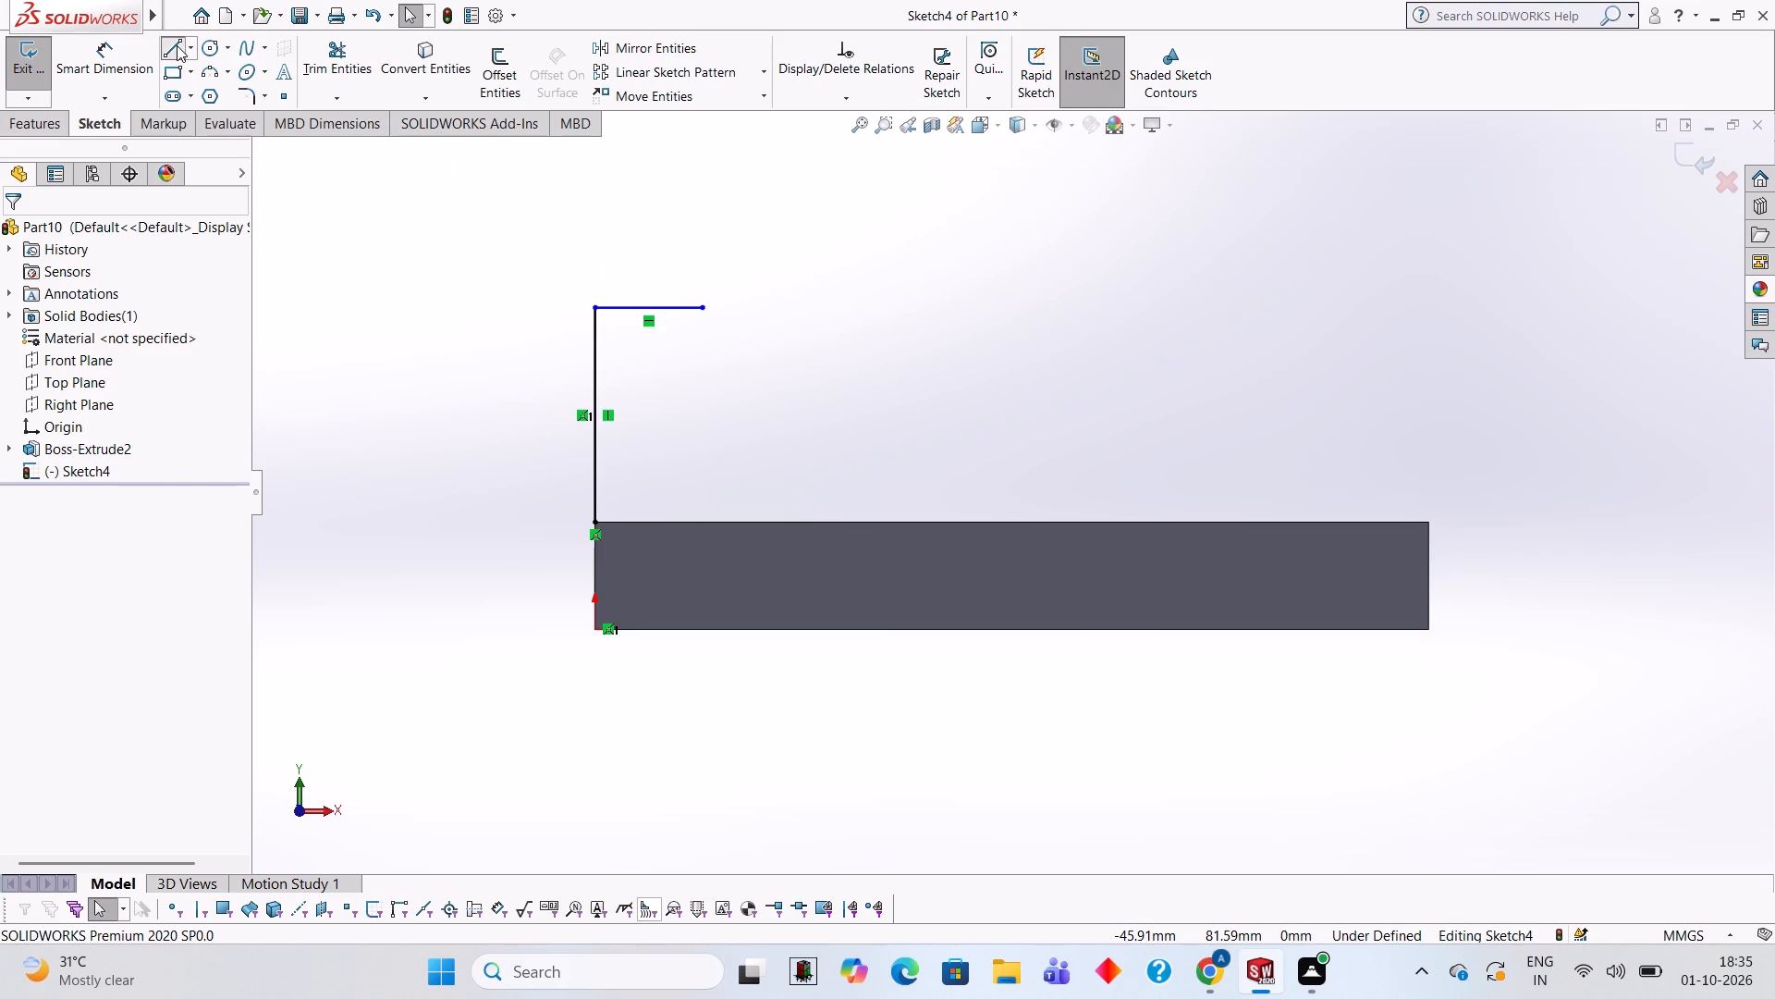
left_click(700, 304)
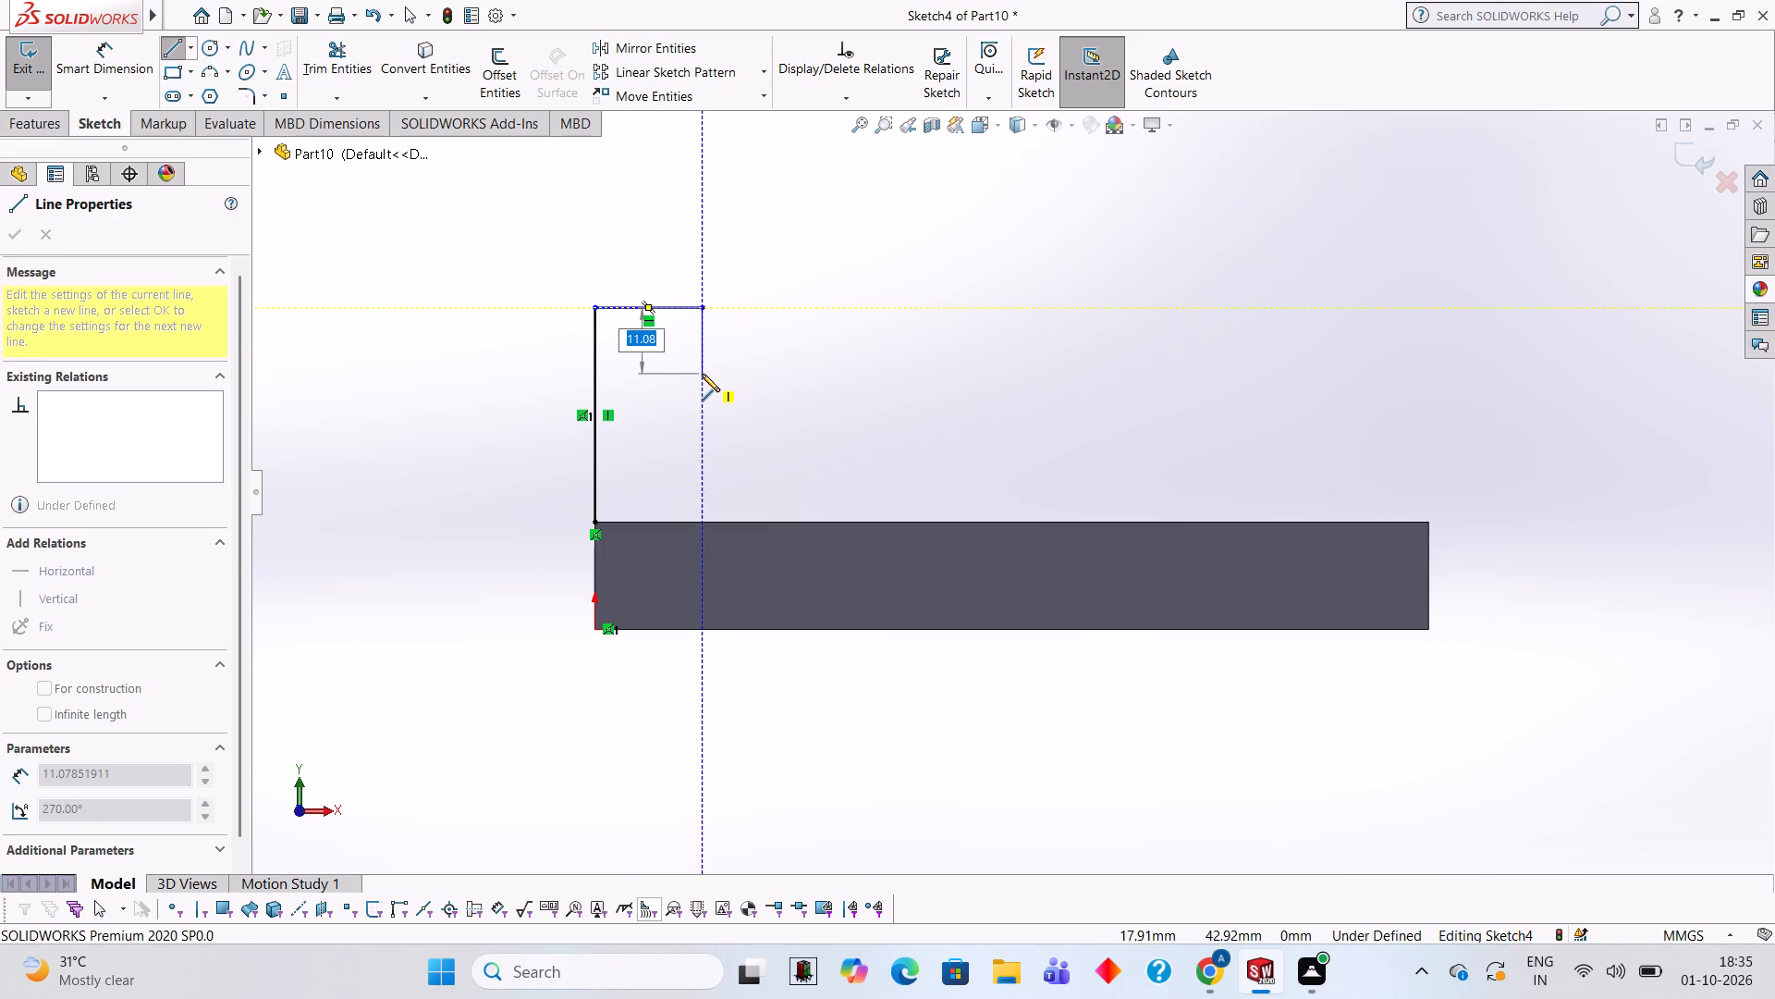
type("10")
key("Return")
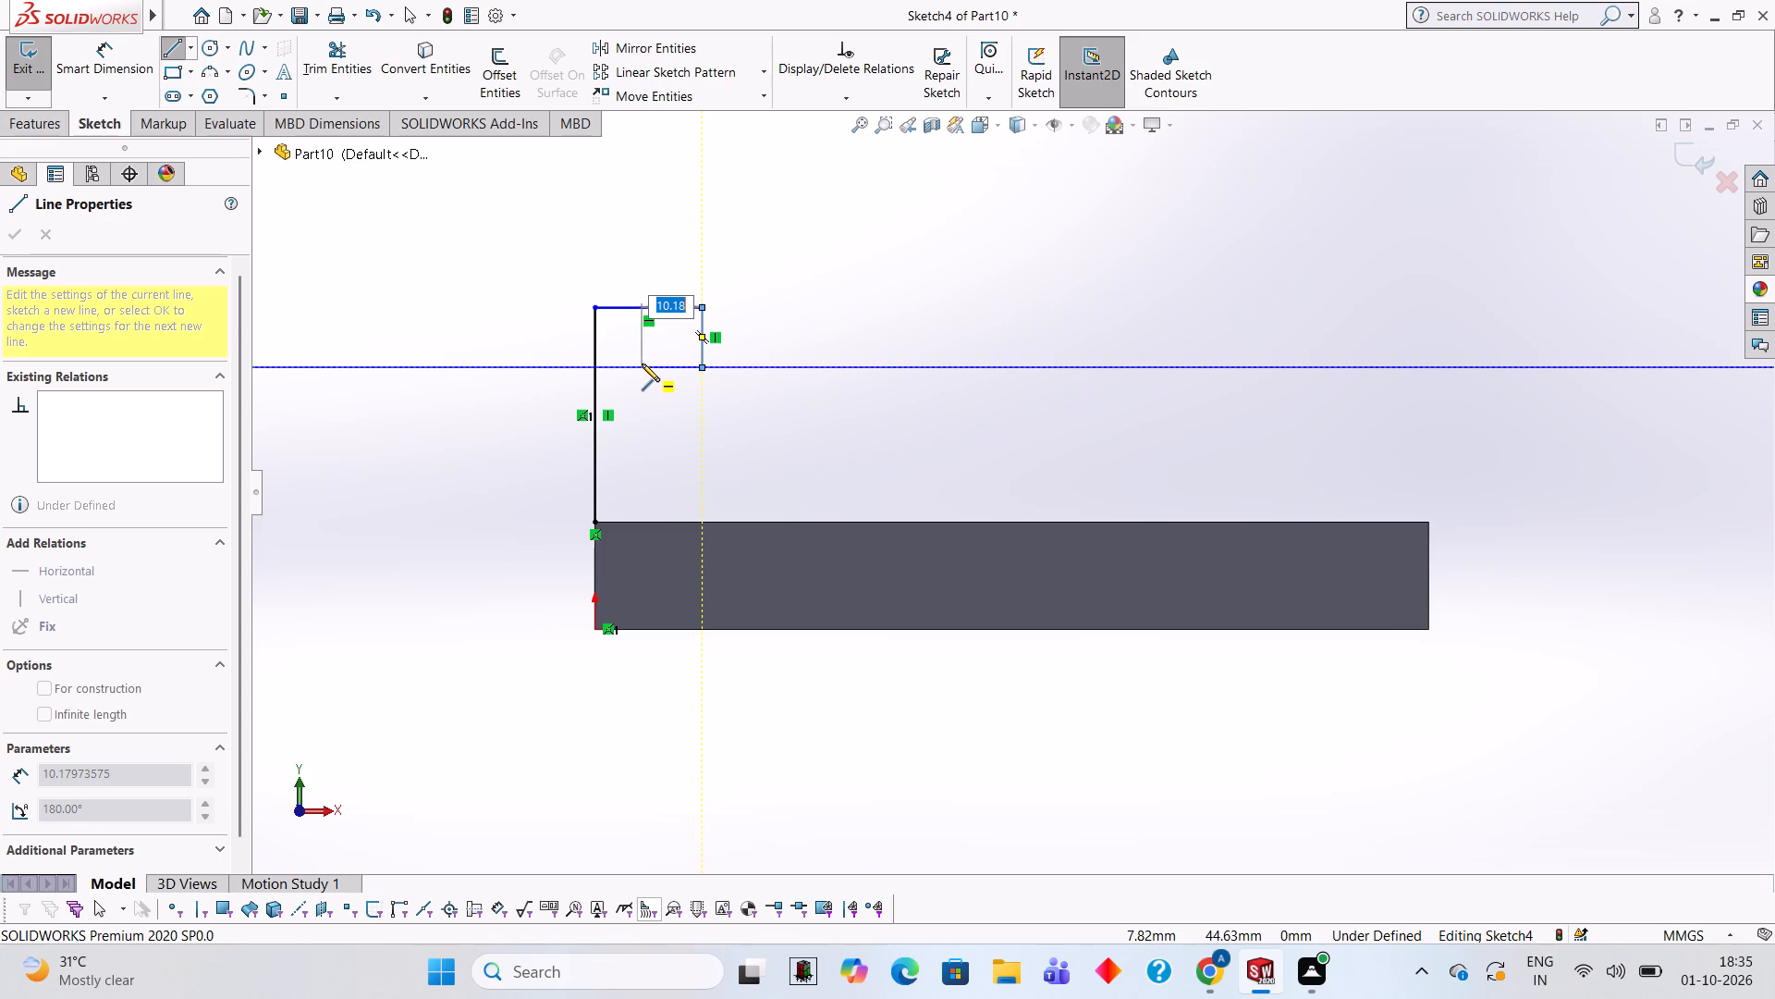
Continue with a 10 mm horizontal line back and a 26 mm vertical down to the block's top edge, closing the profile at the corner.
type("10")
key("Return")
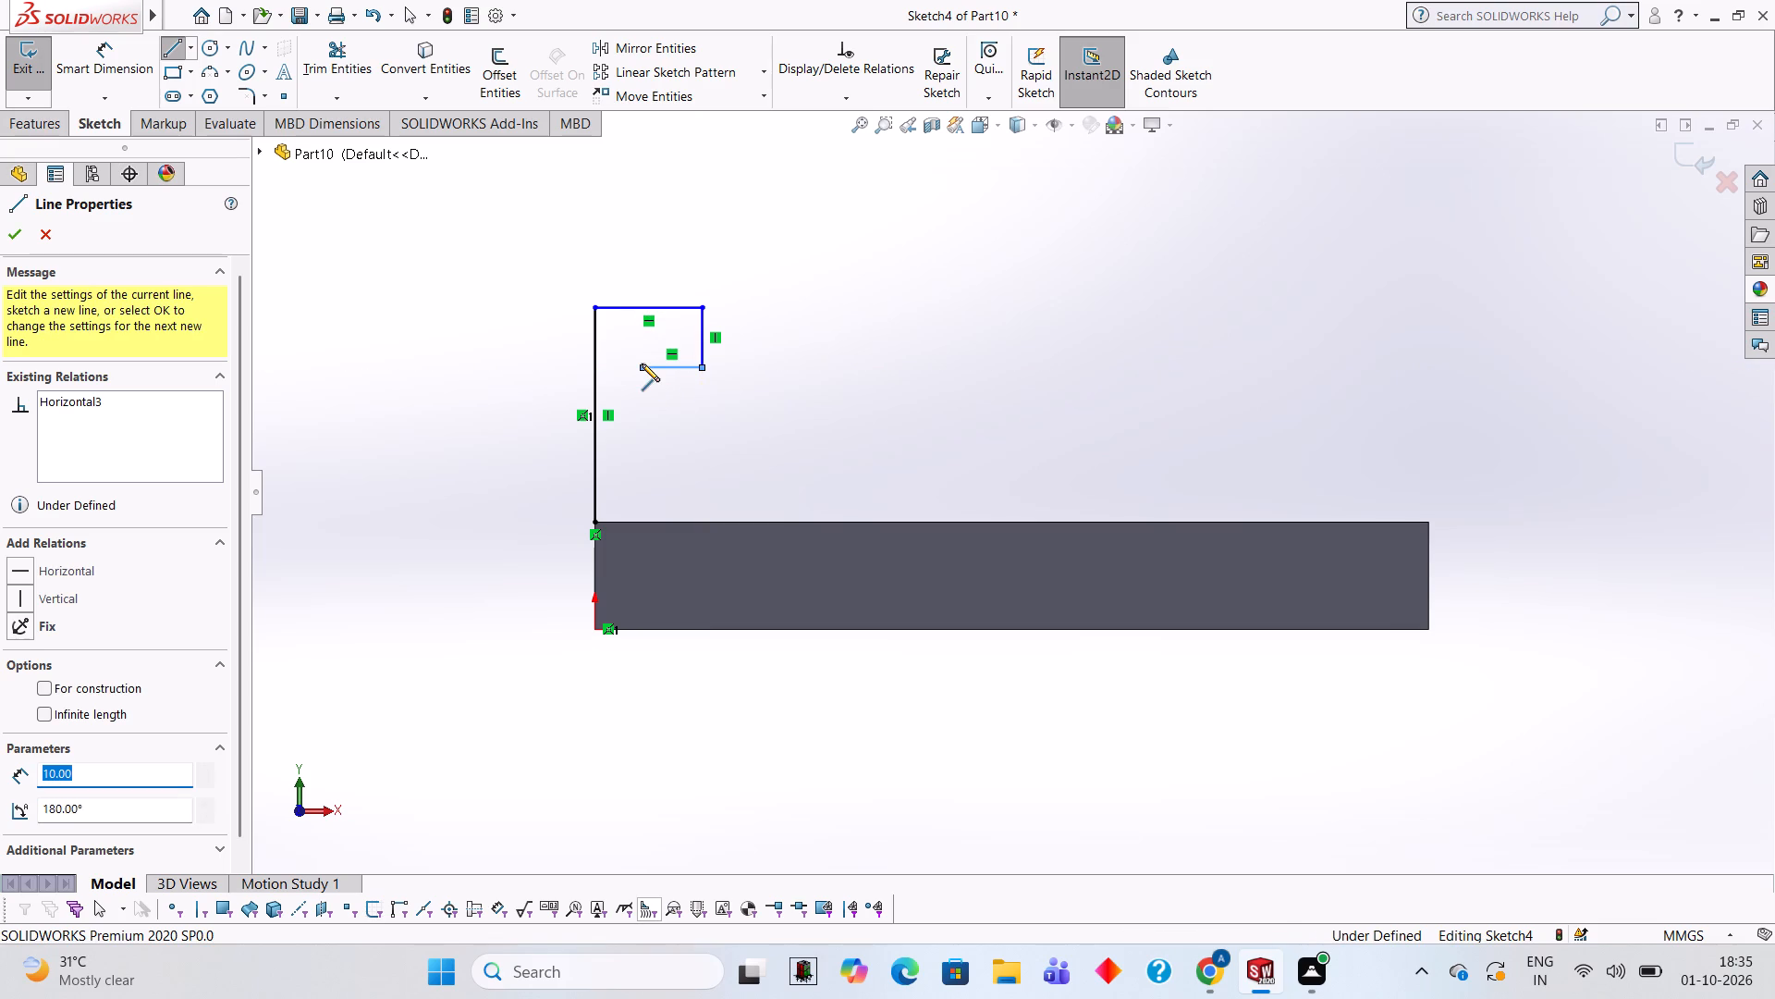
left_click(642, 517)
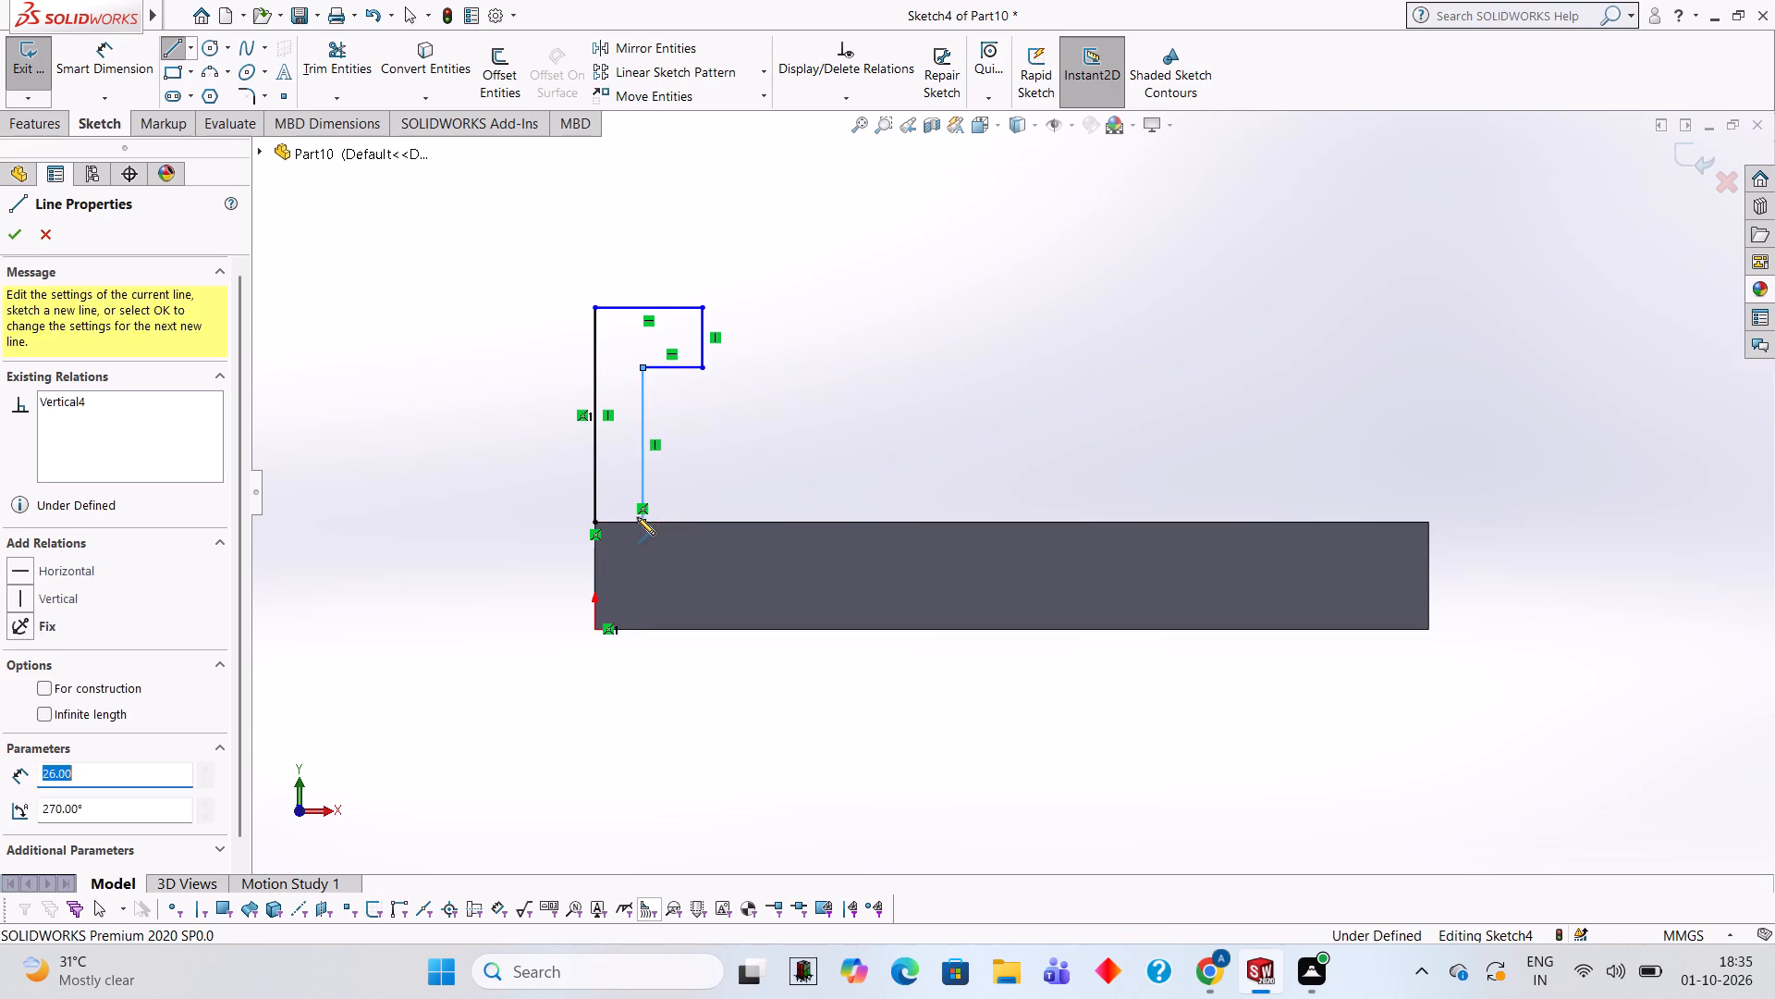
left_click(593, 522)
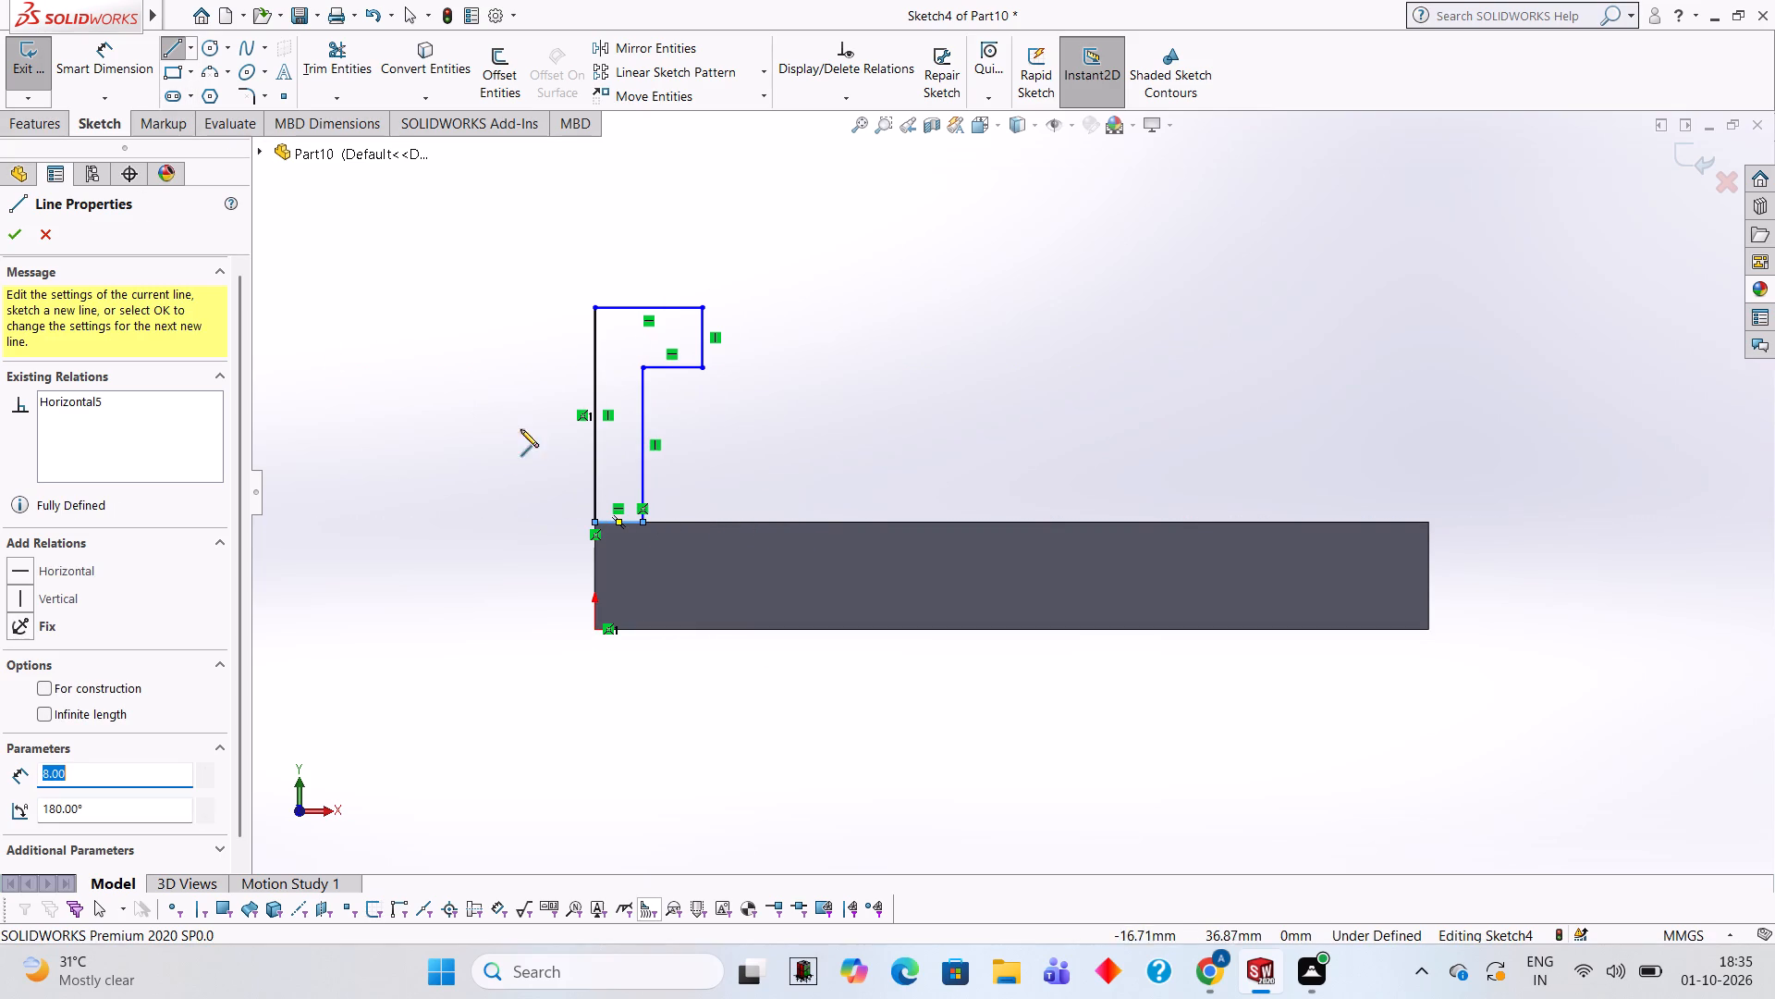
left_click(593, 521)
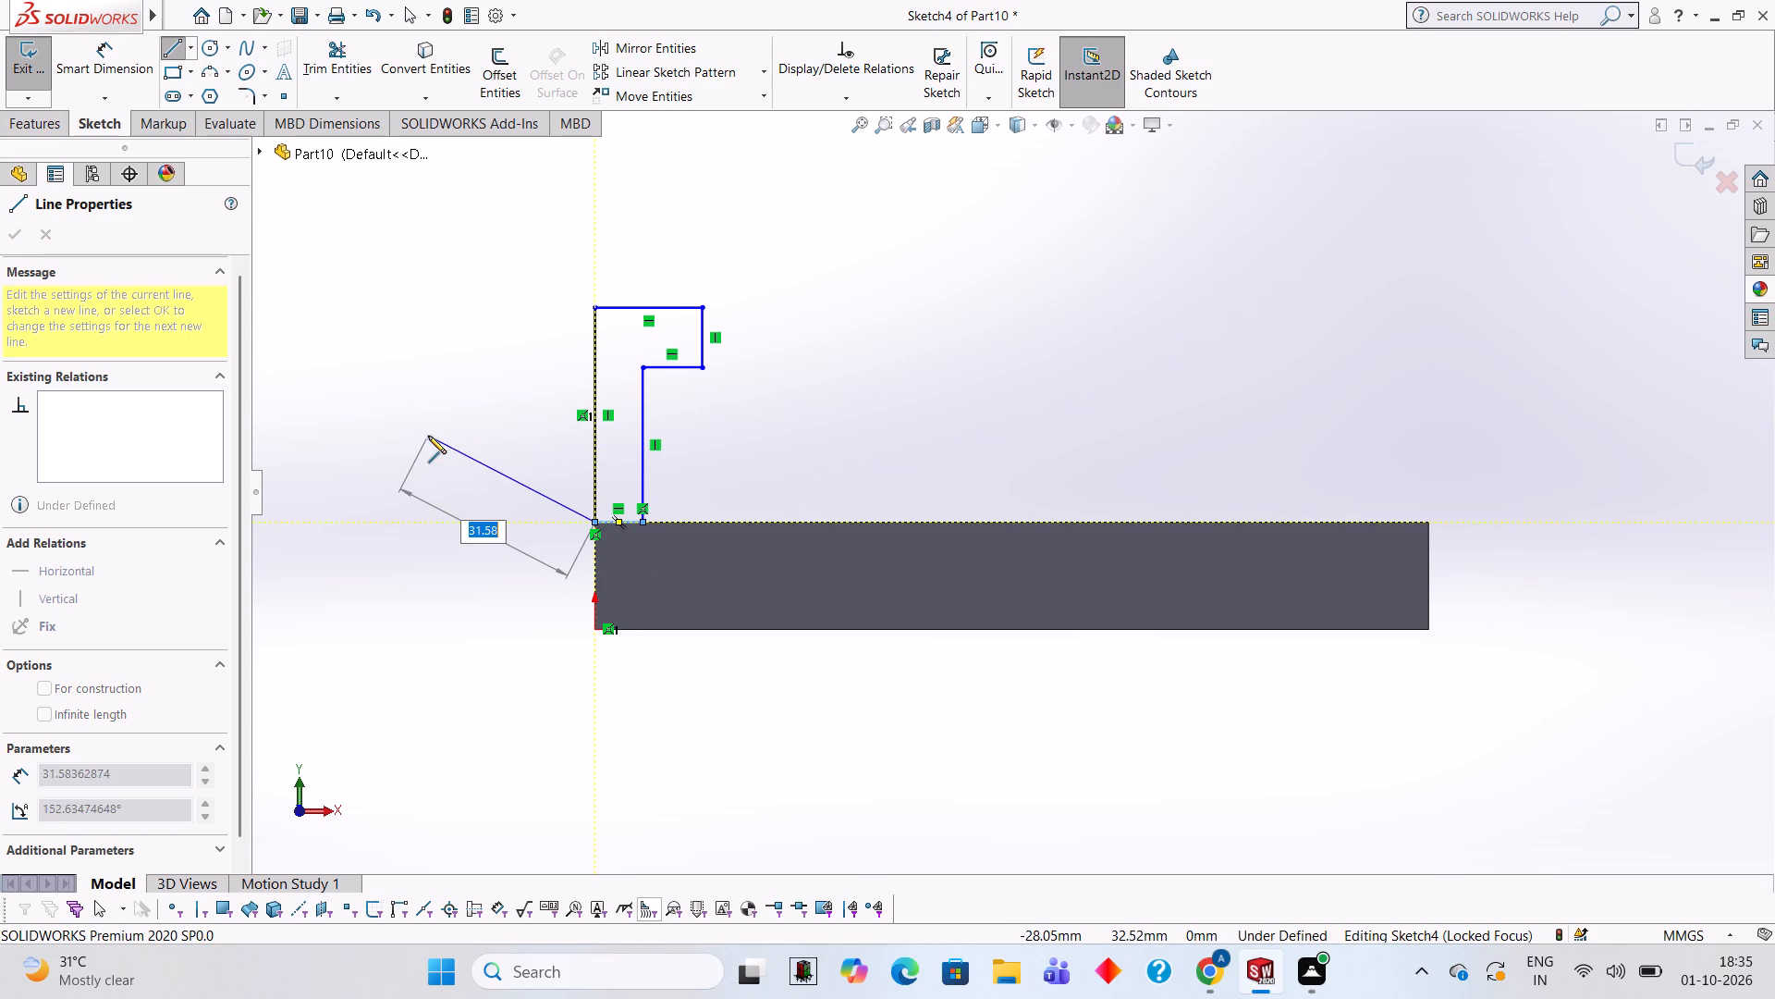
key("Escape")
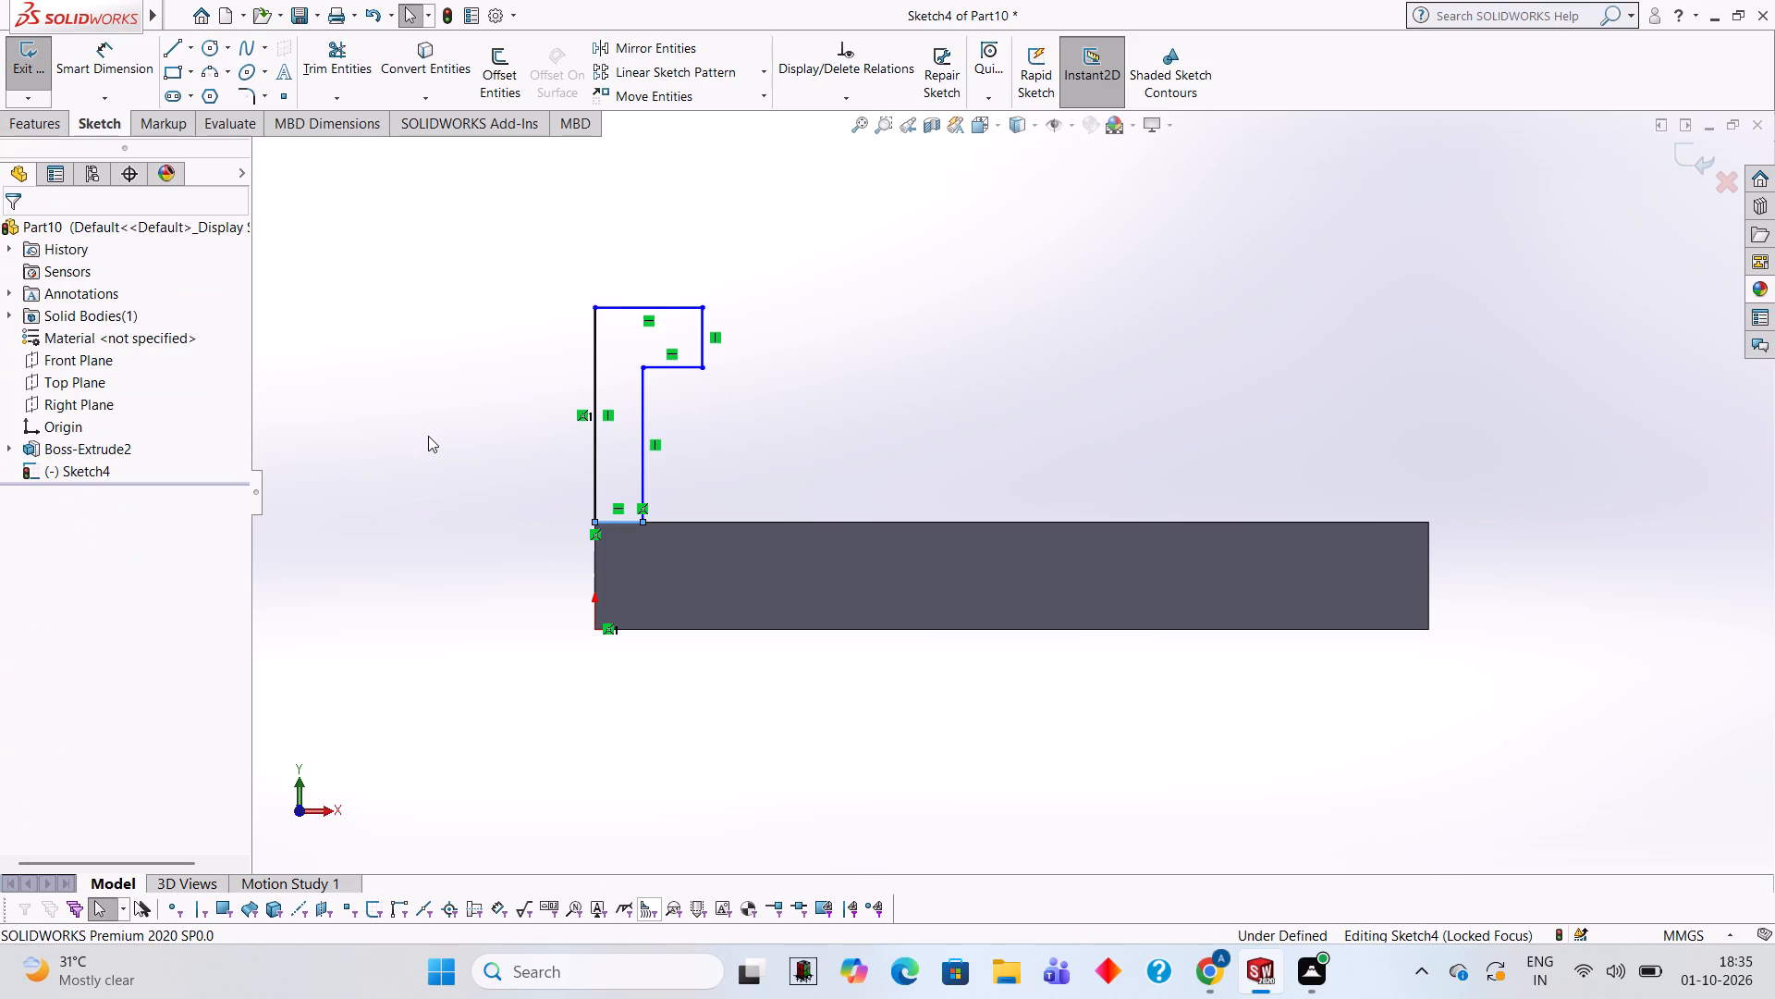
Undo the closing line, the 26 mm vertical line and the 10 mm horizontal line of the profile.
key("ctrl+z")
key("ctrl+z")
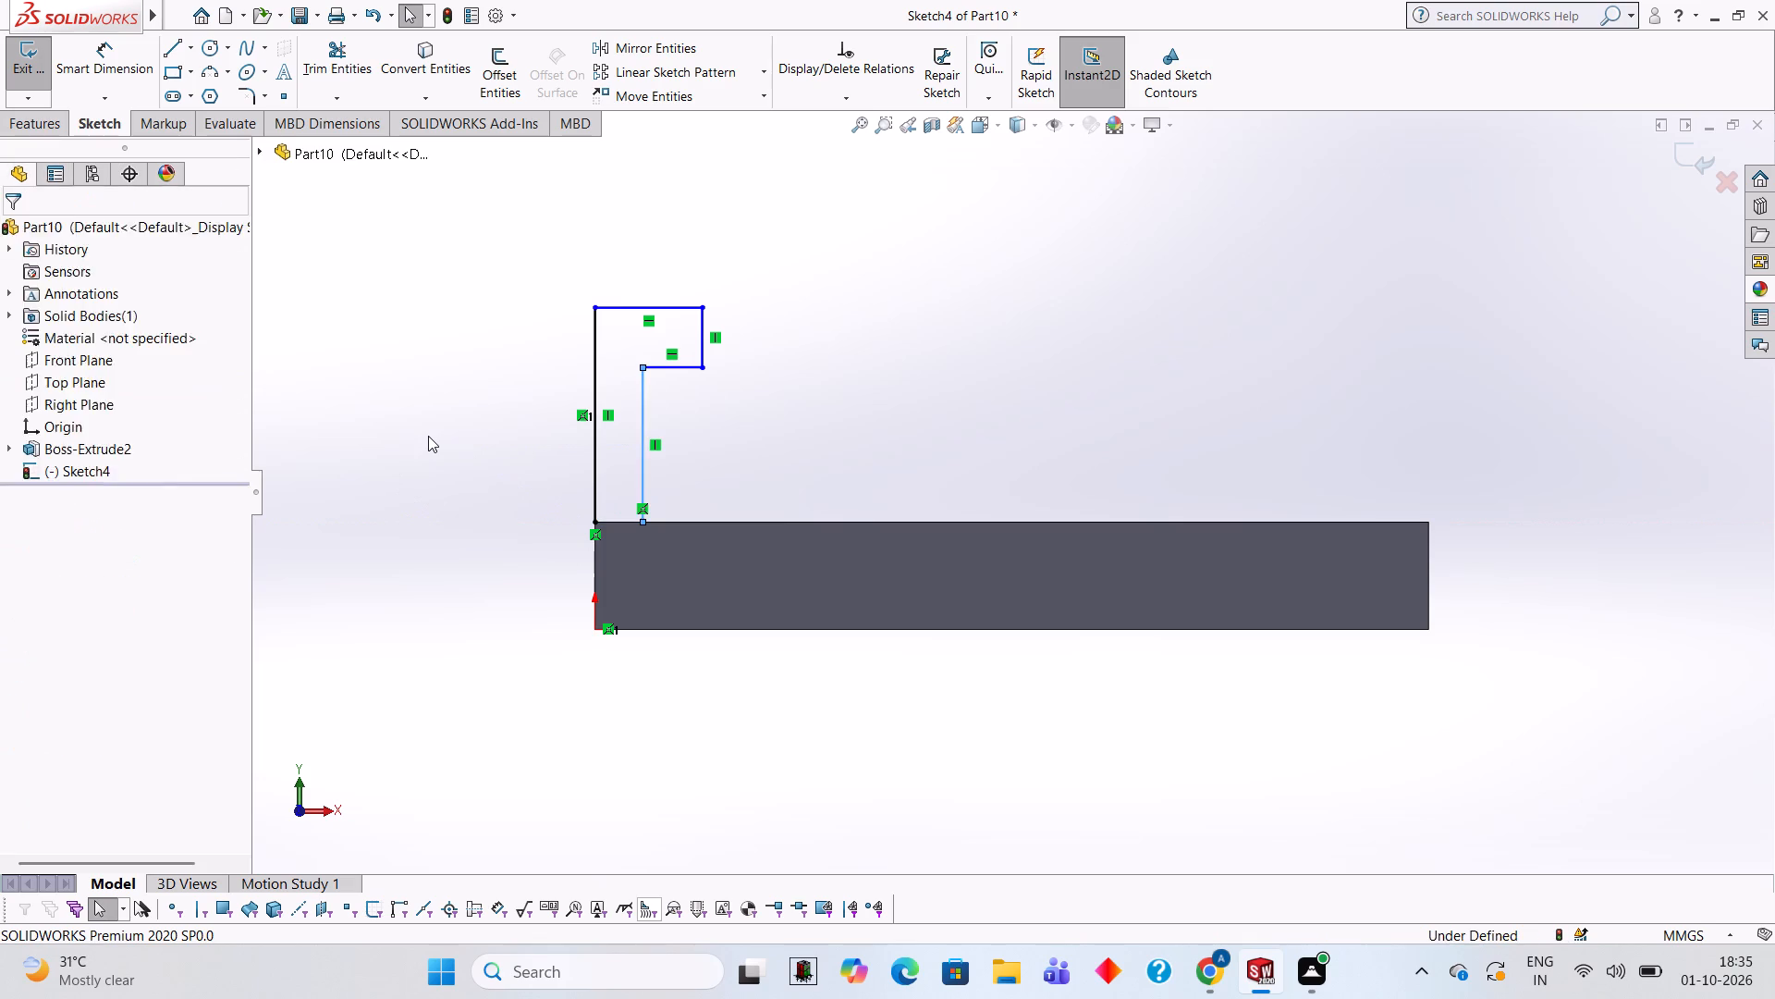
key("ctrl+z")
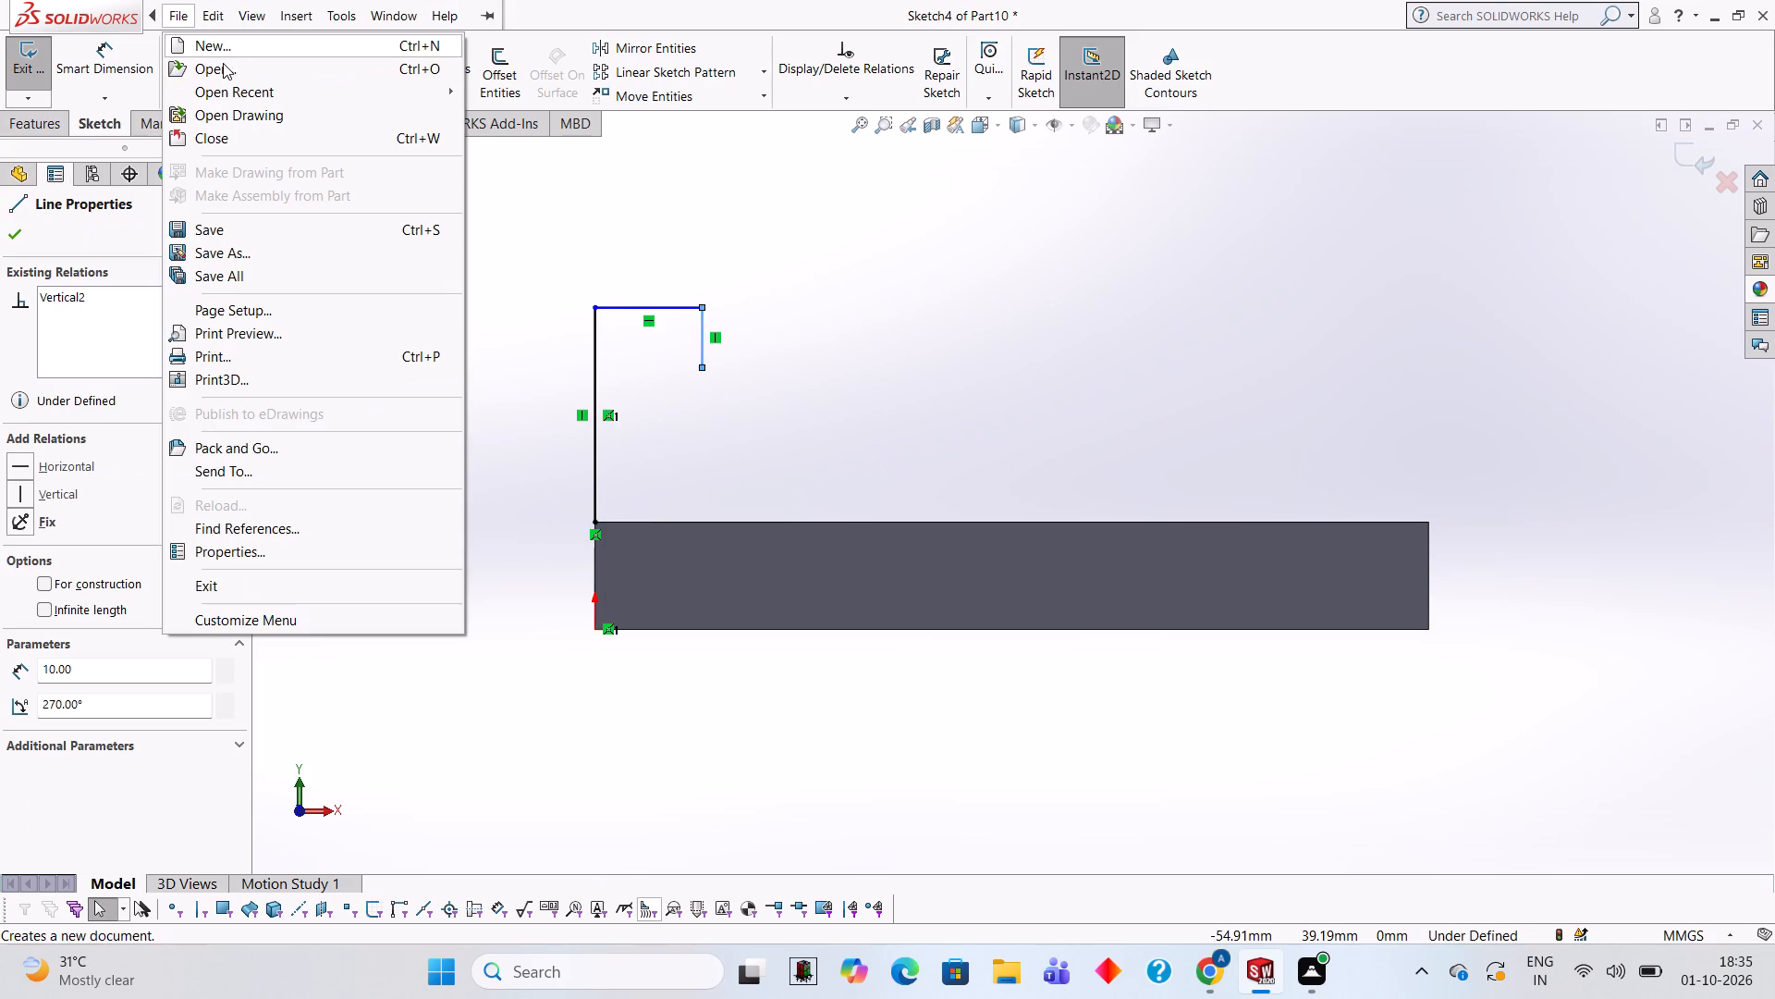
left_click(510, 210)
Draw a 10 mm horizontal line along the block's top edge, starting at the base of the 36 mm vertical line.
left_click(184, 46)
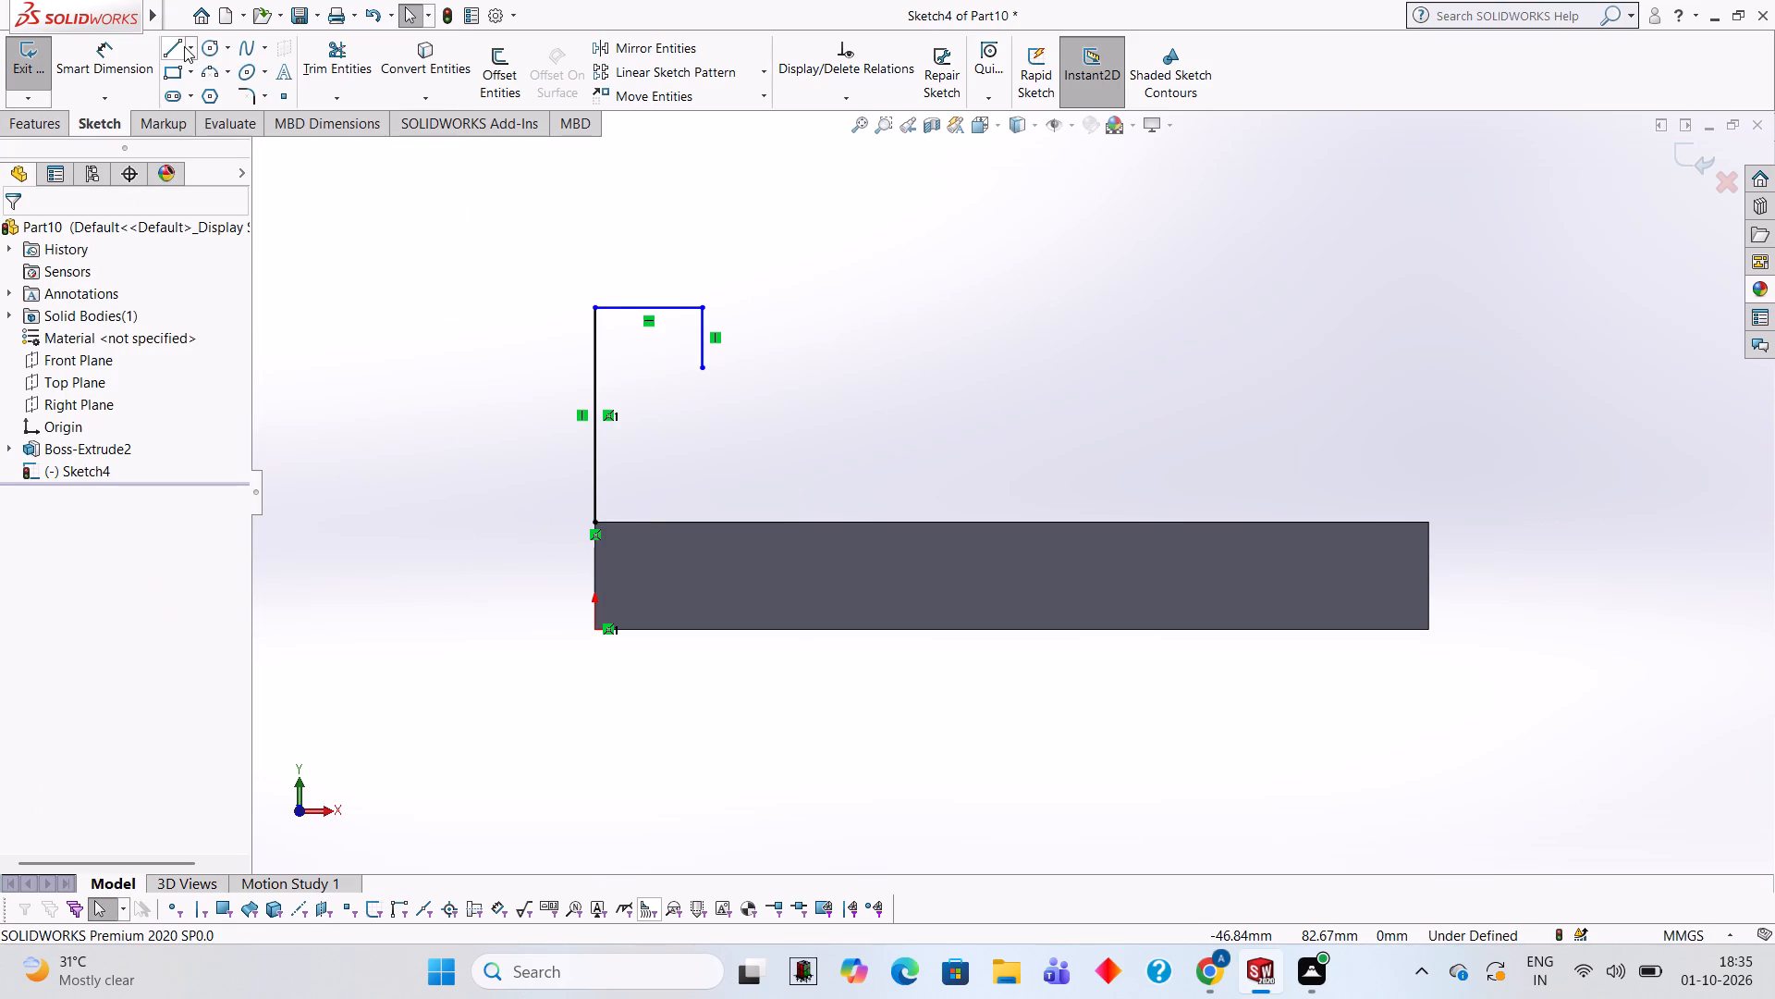
left_click(595, 521)
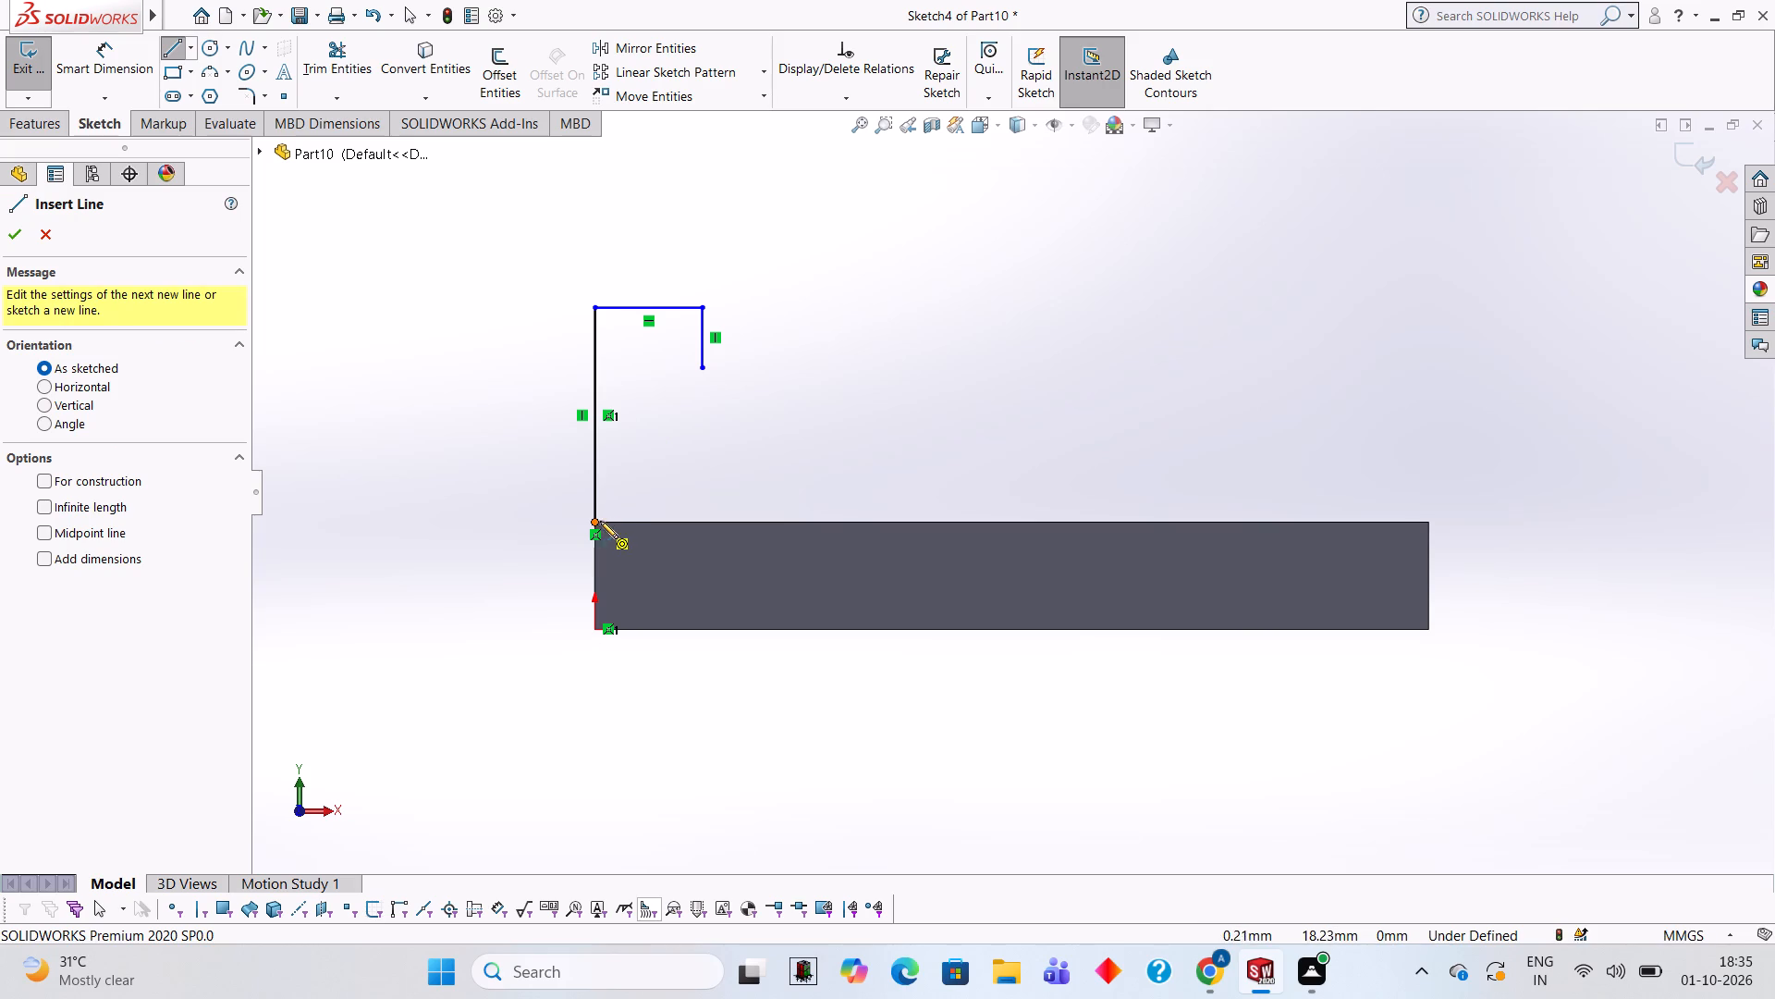
type("10")
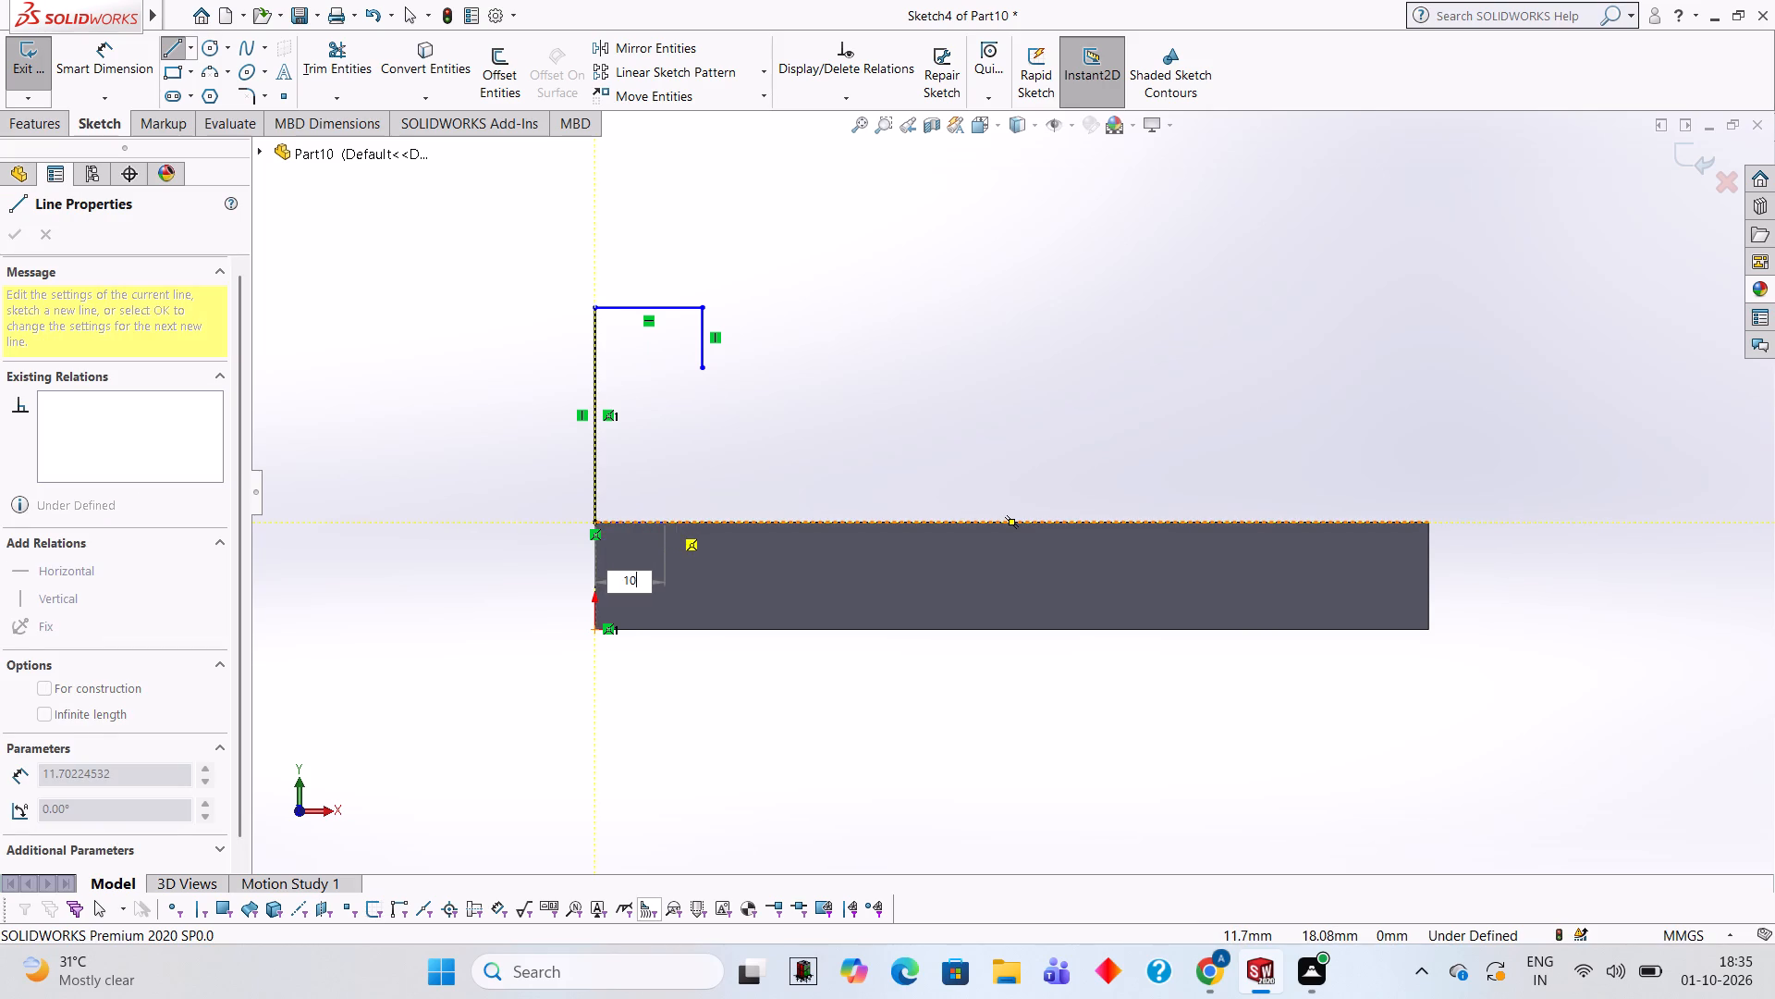
key("Return")
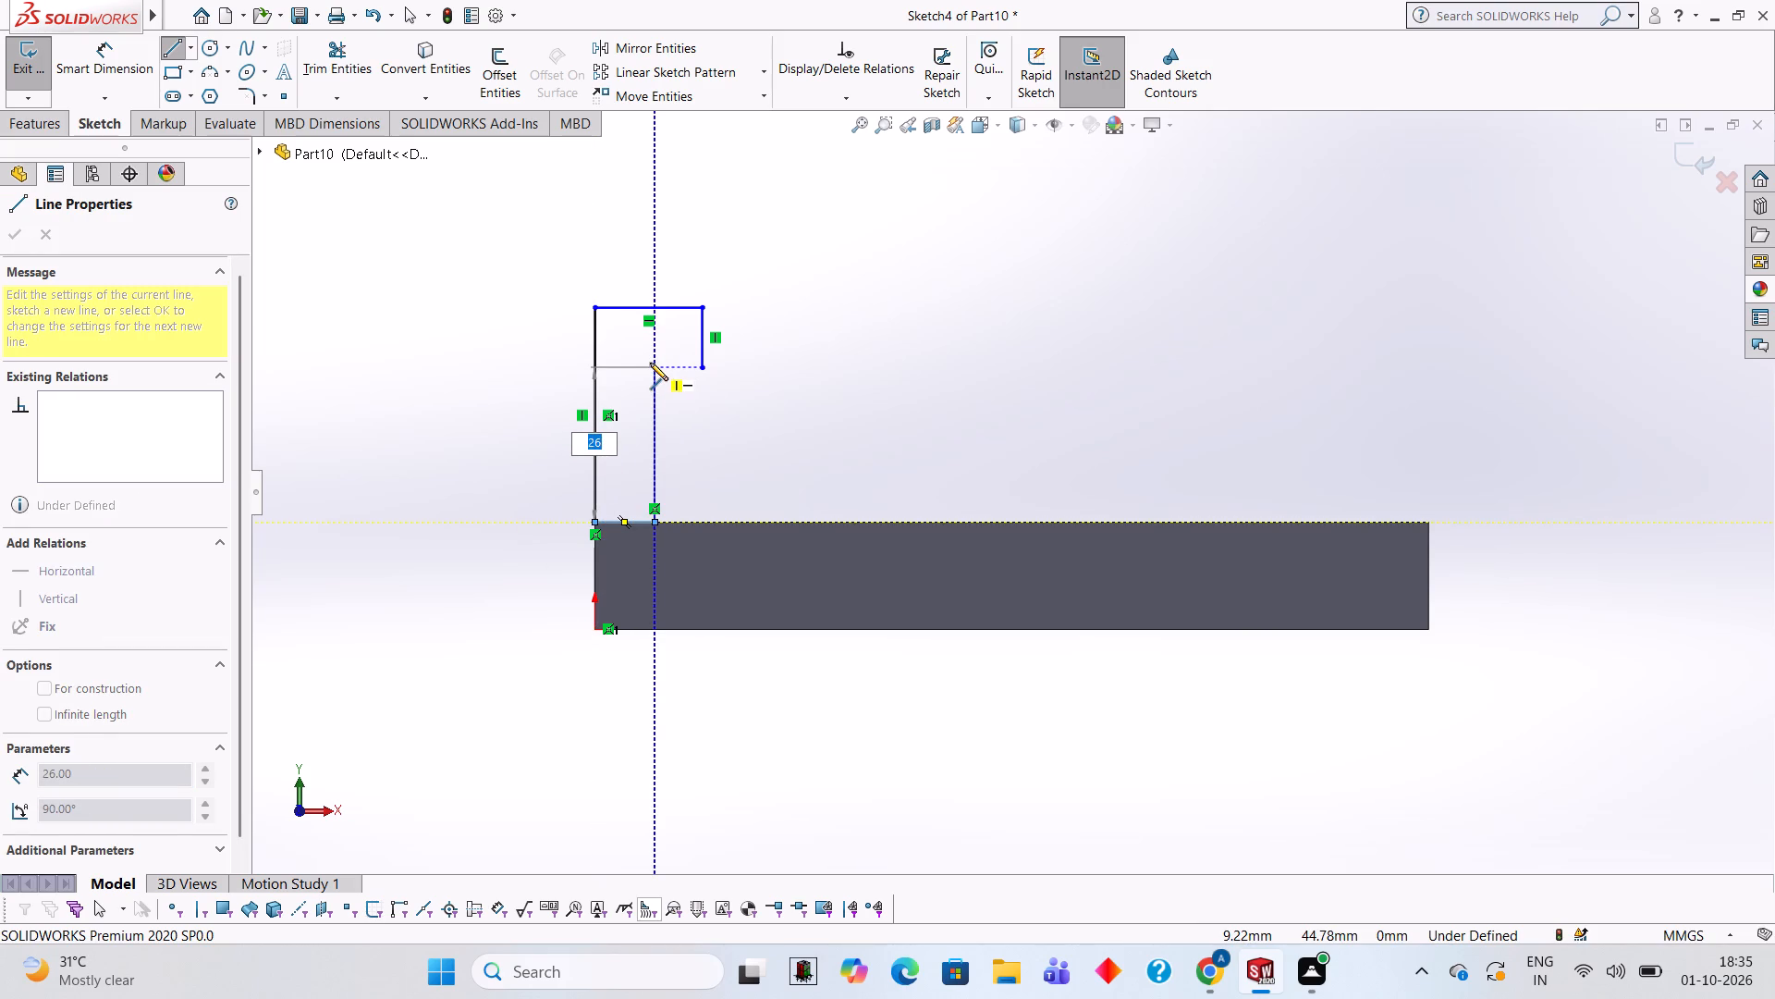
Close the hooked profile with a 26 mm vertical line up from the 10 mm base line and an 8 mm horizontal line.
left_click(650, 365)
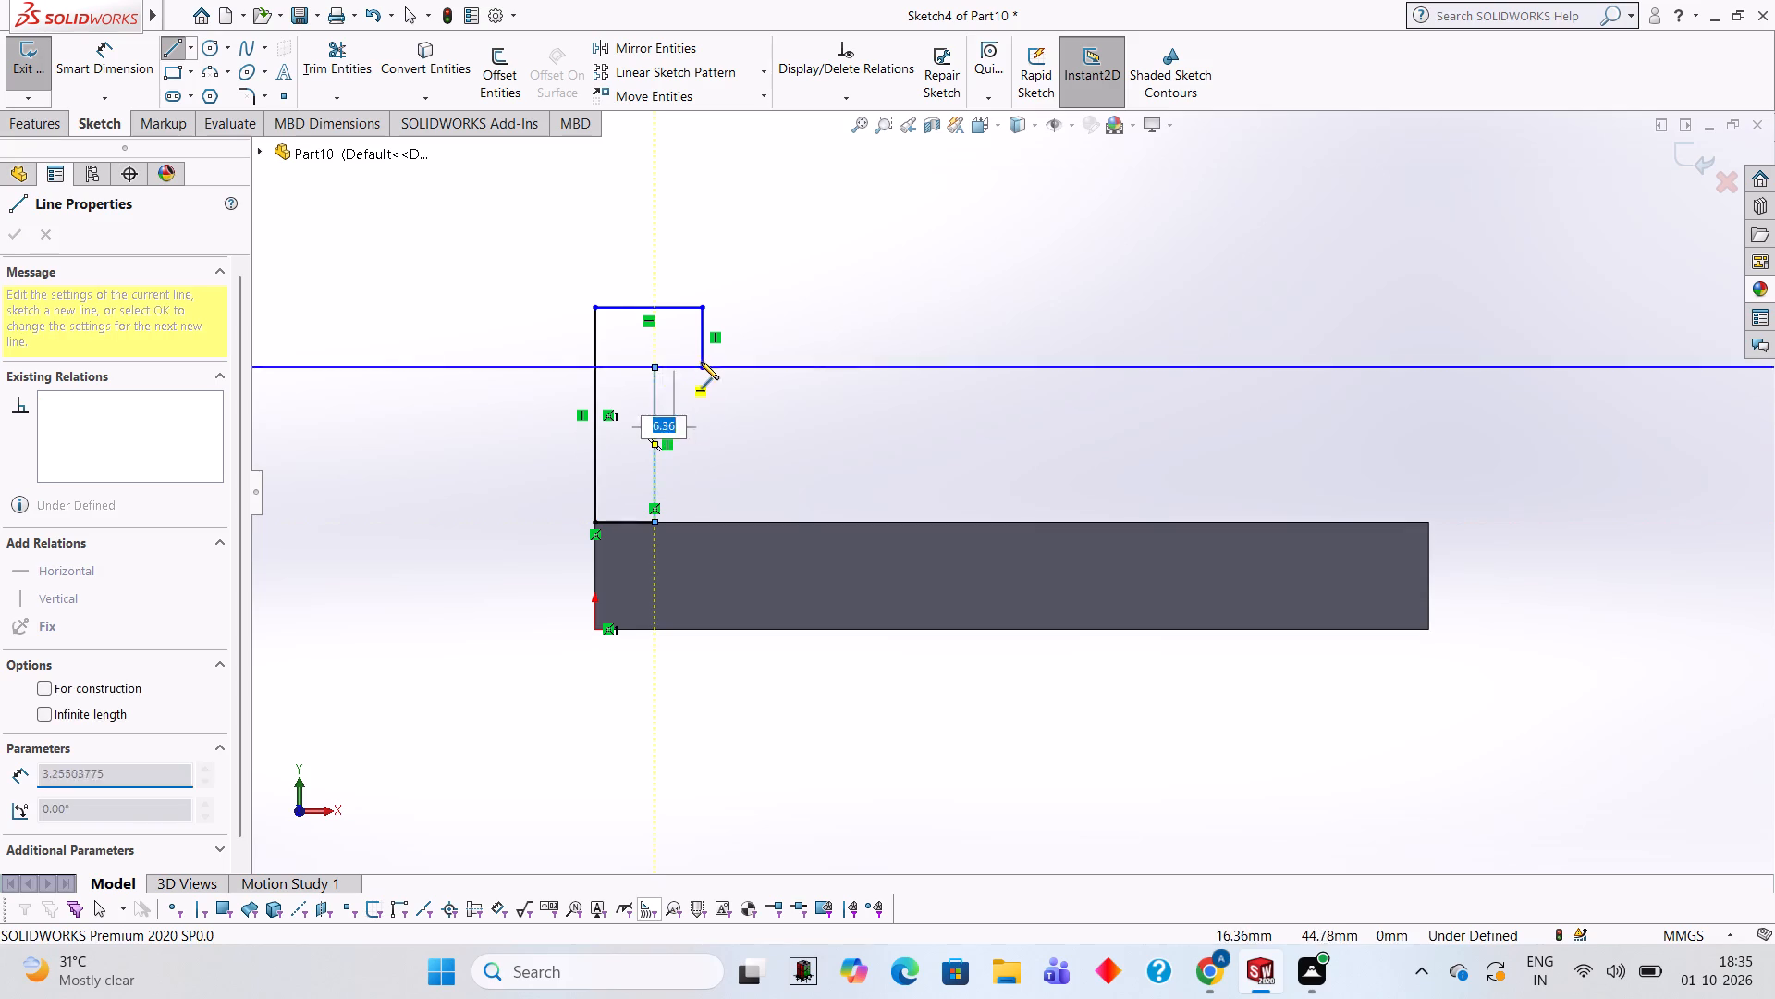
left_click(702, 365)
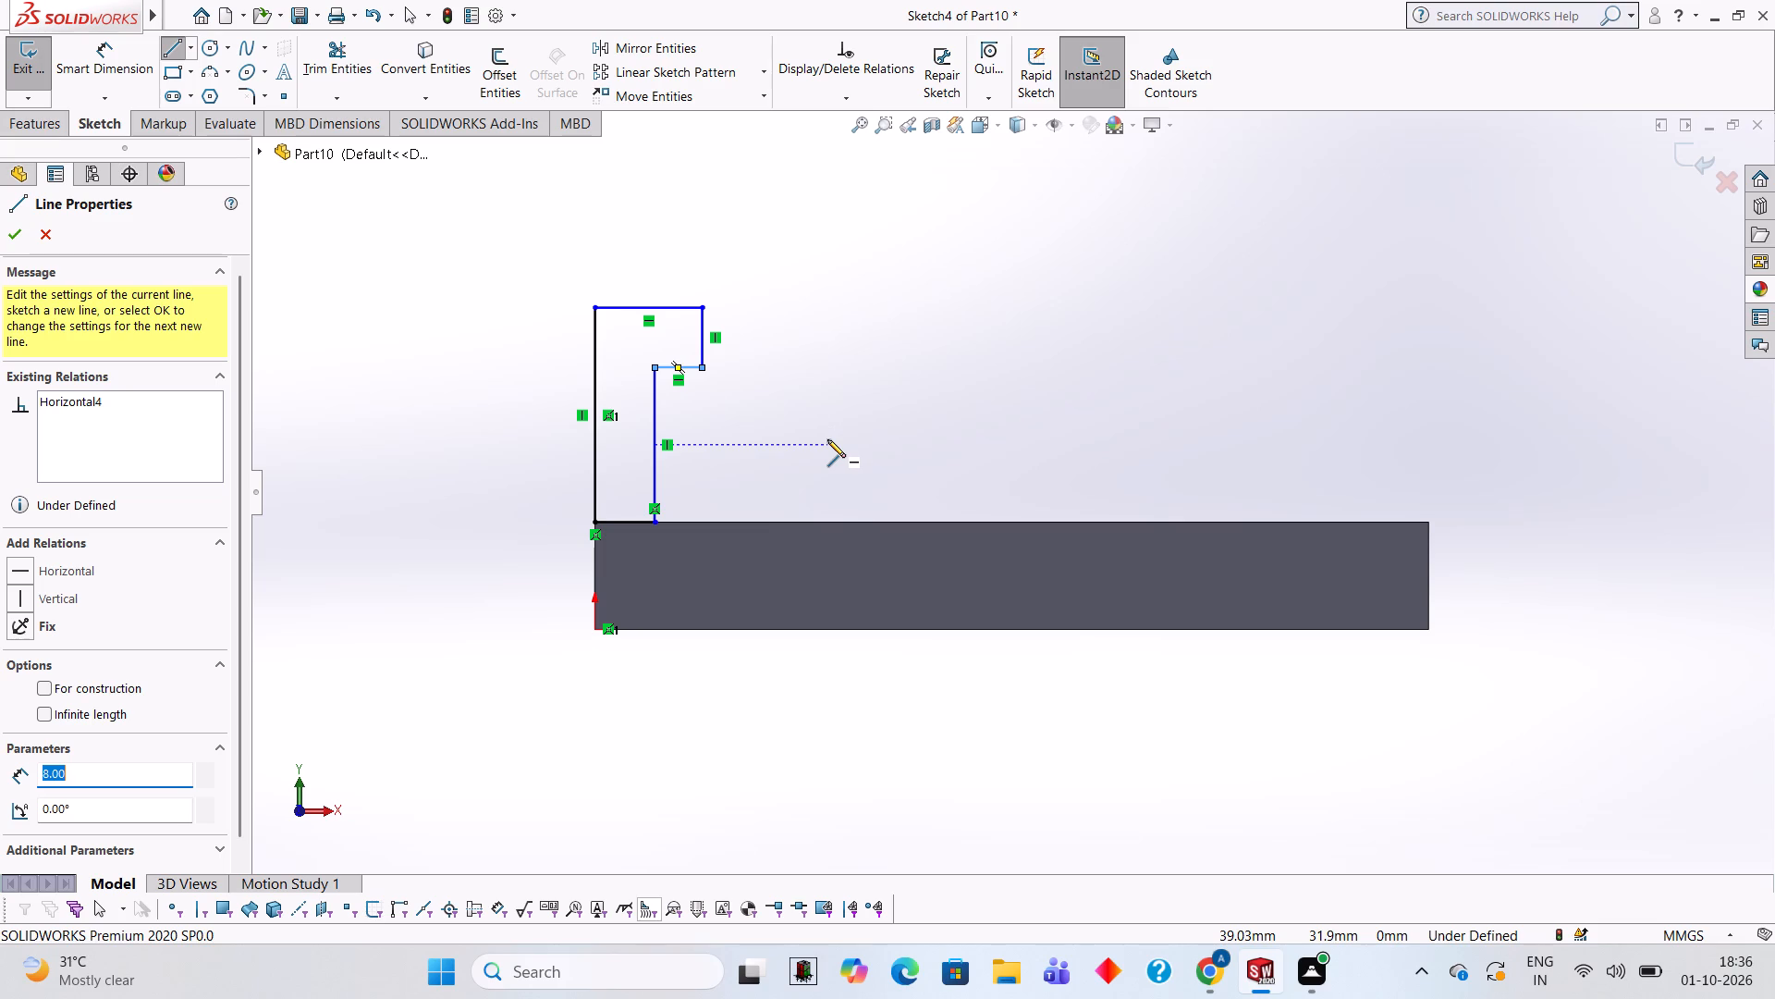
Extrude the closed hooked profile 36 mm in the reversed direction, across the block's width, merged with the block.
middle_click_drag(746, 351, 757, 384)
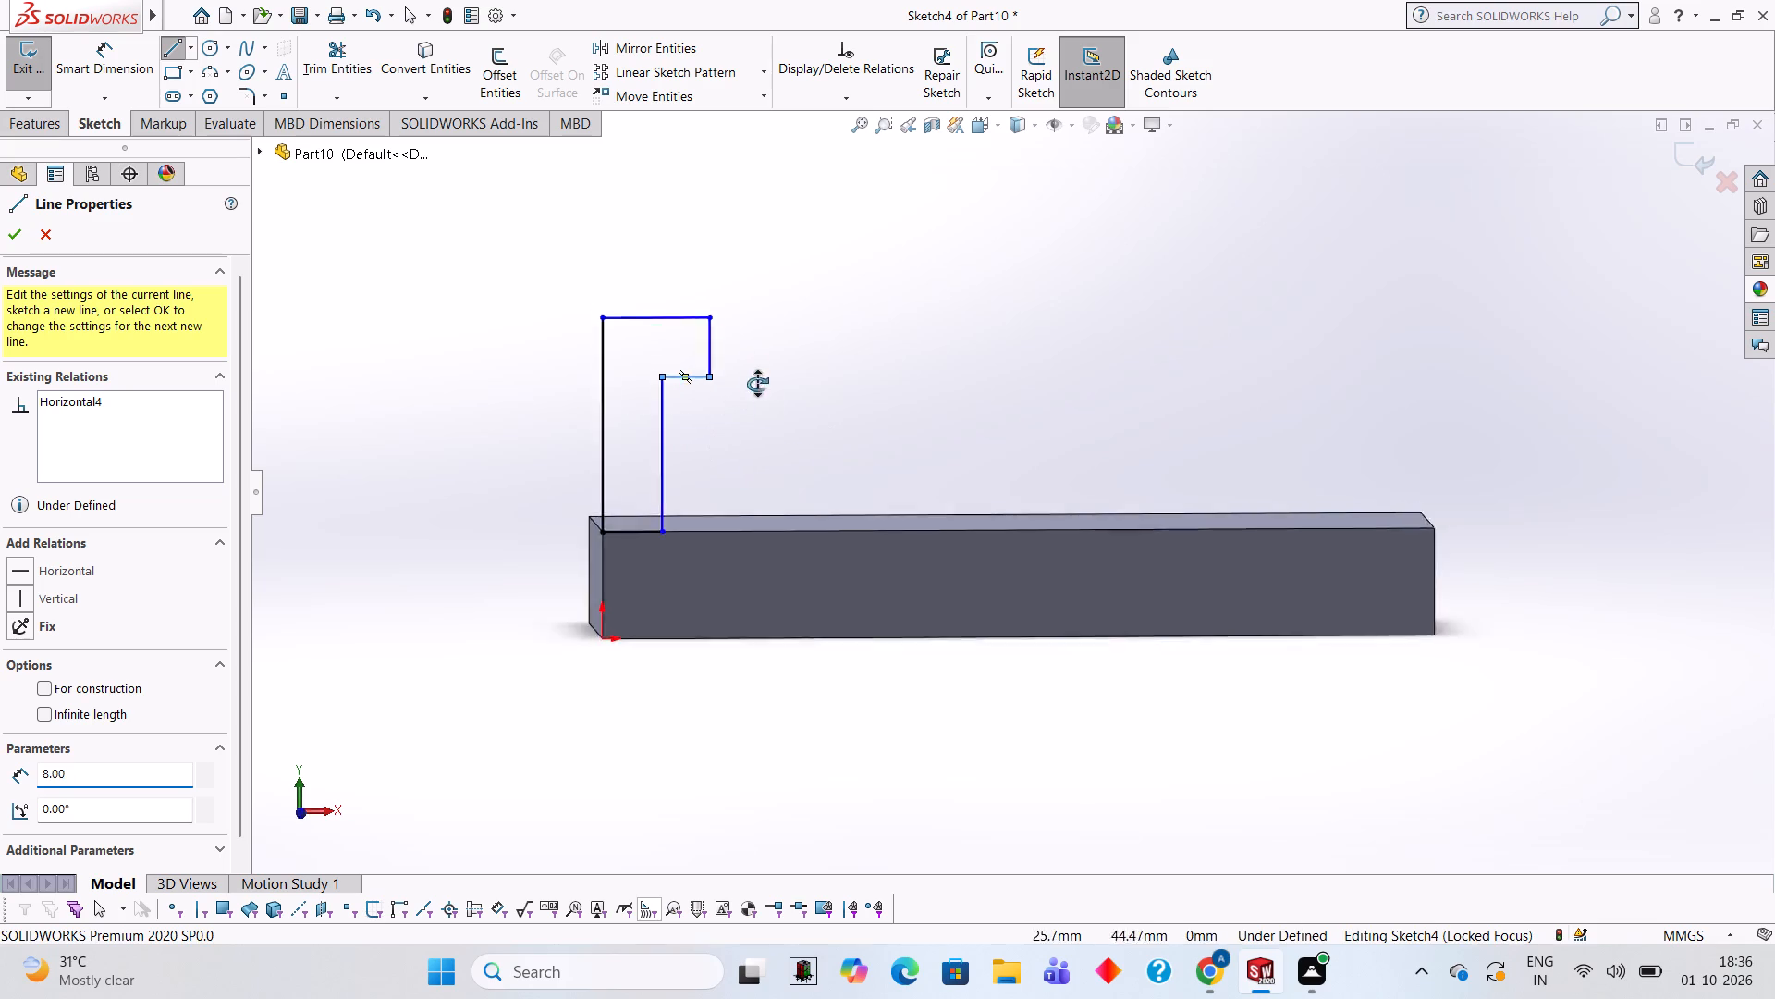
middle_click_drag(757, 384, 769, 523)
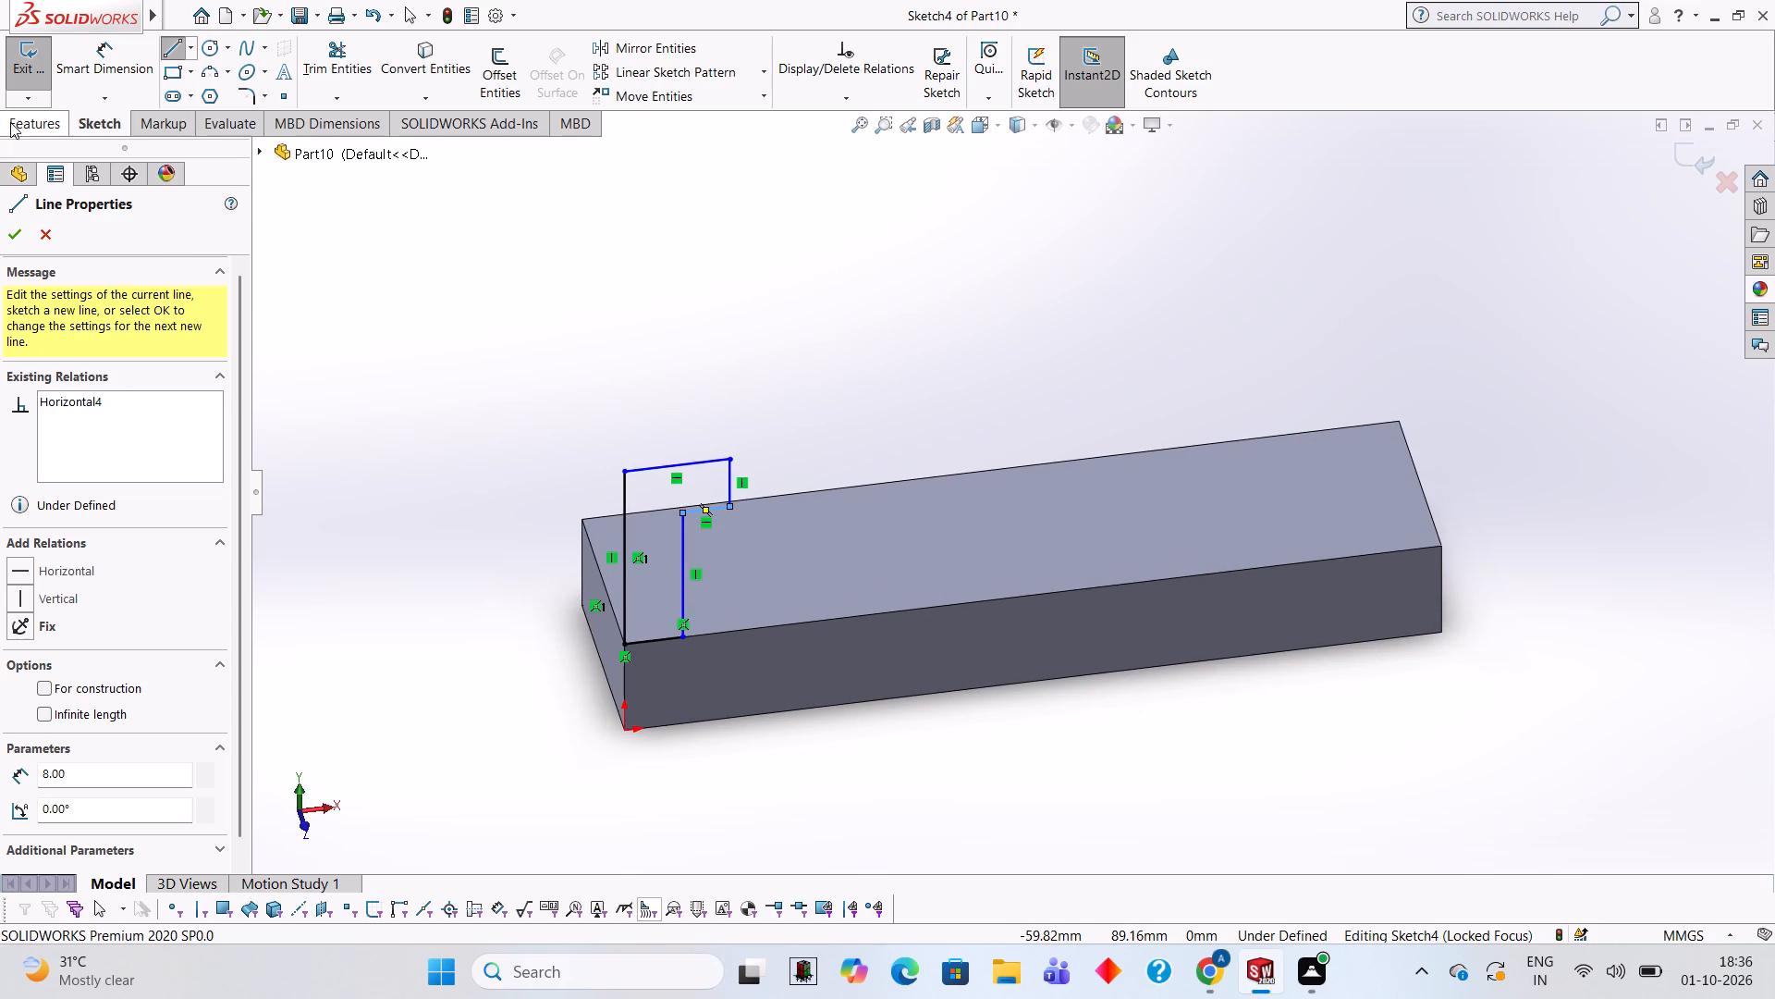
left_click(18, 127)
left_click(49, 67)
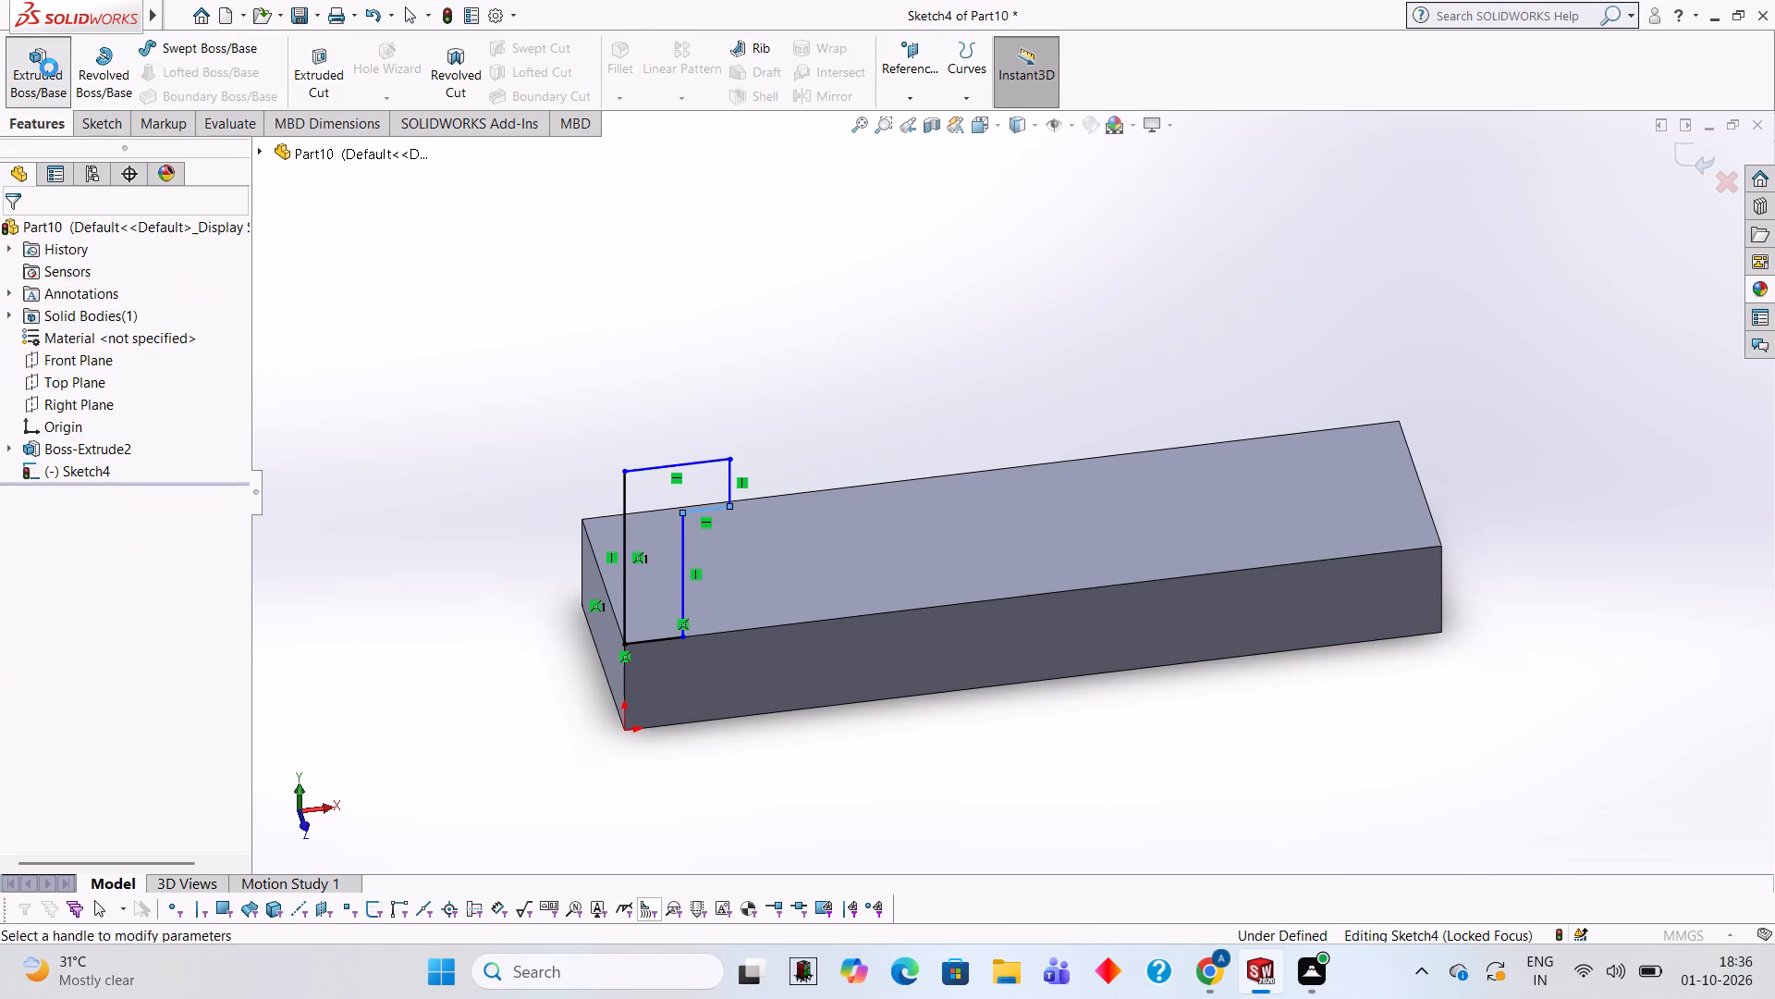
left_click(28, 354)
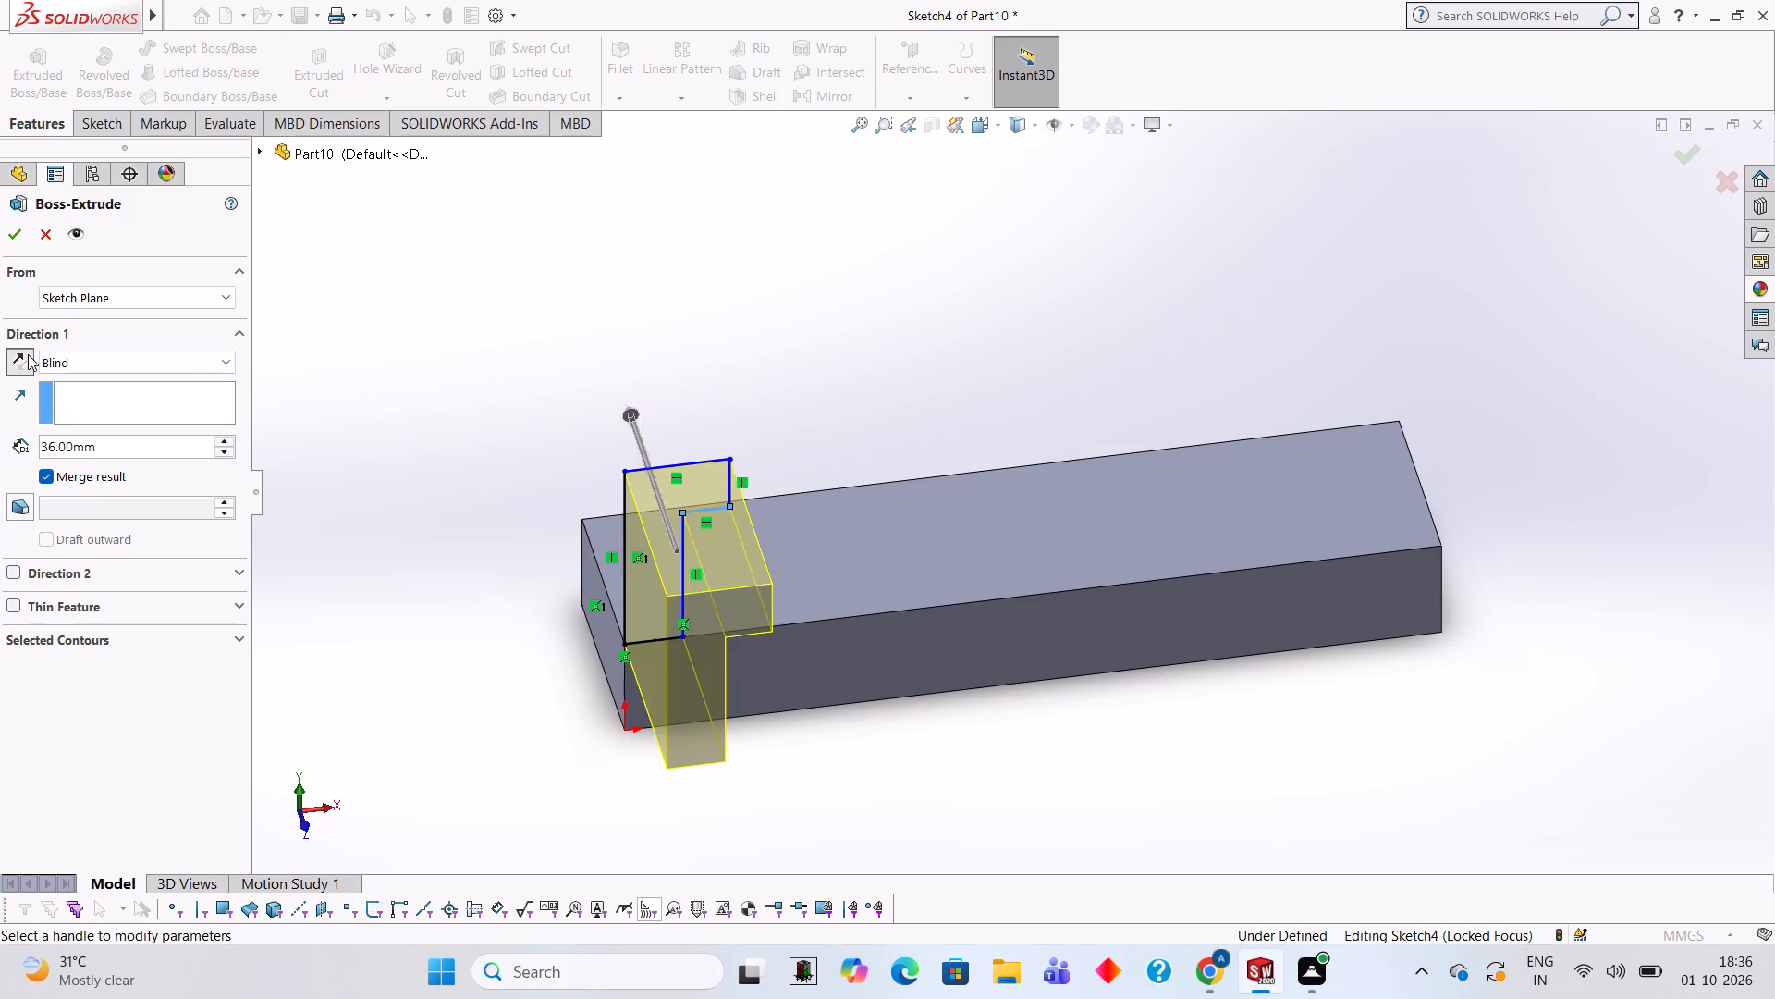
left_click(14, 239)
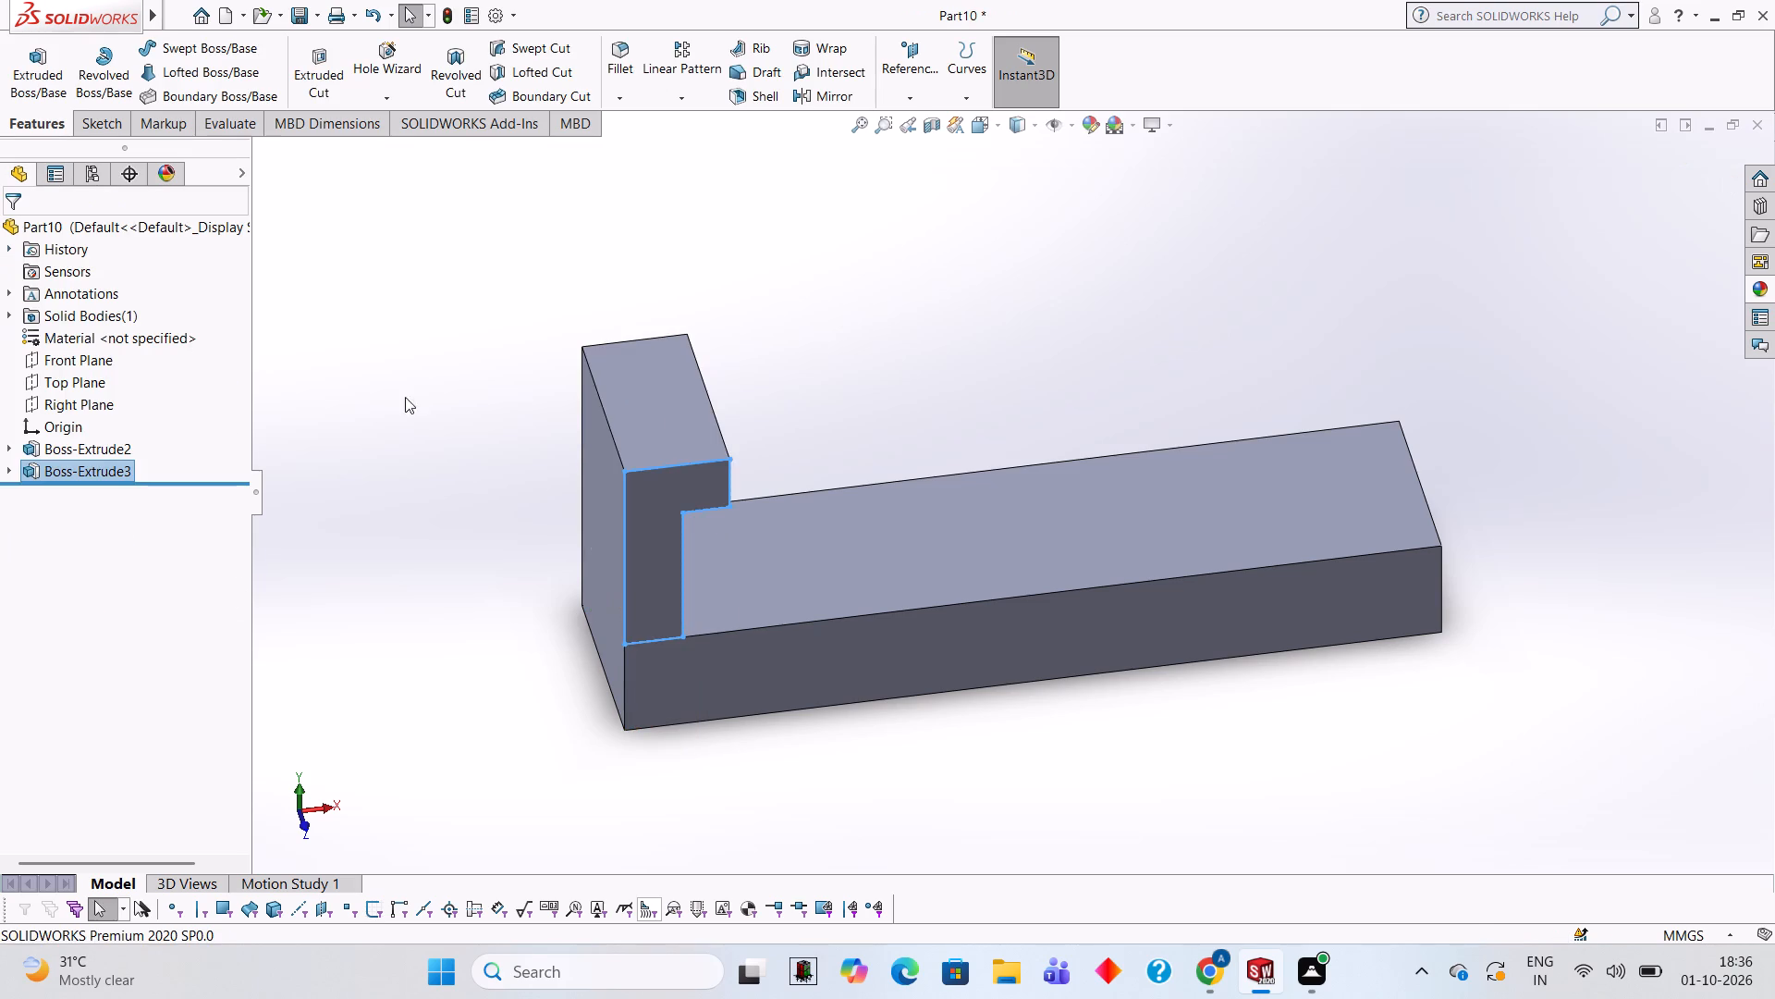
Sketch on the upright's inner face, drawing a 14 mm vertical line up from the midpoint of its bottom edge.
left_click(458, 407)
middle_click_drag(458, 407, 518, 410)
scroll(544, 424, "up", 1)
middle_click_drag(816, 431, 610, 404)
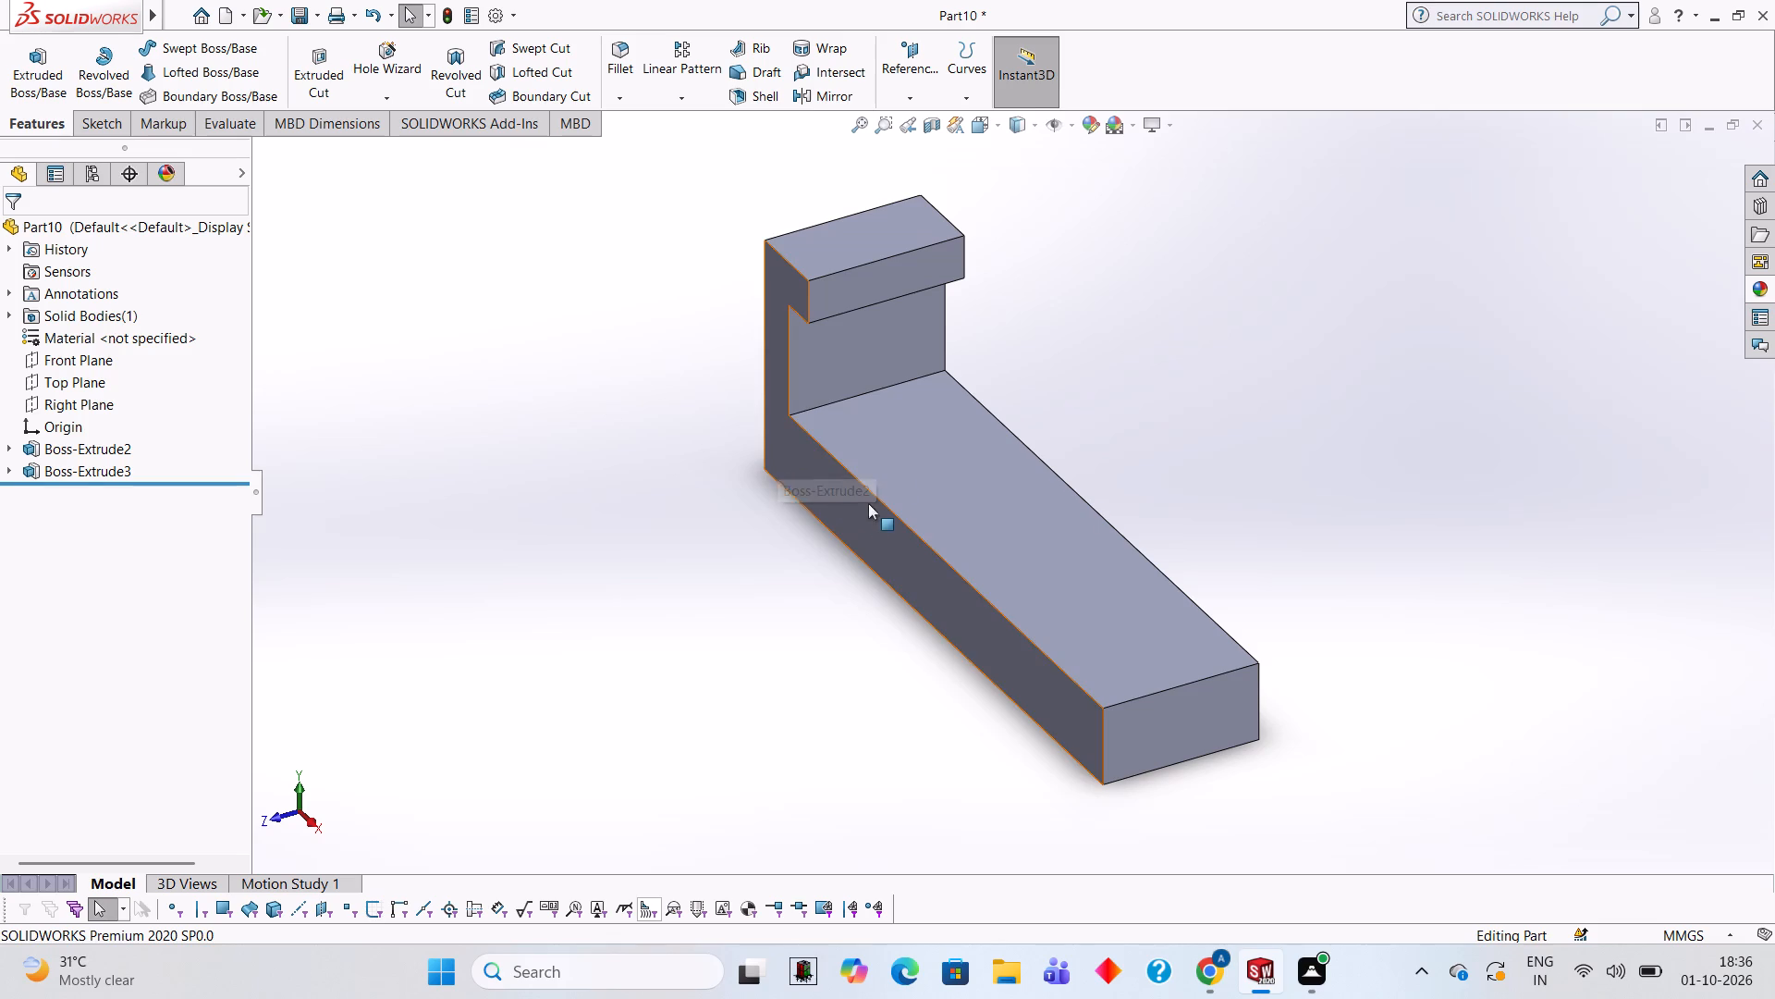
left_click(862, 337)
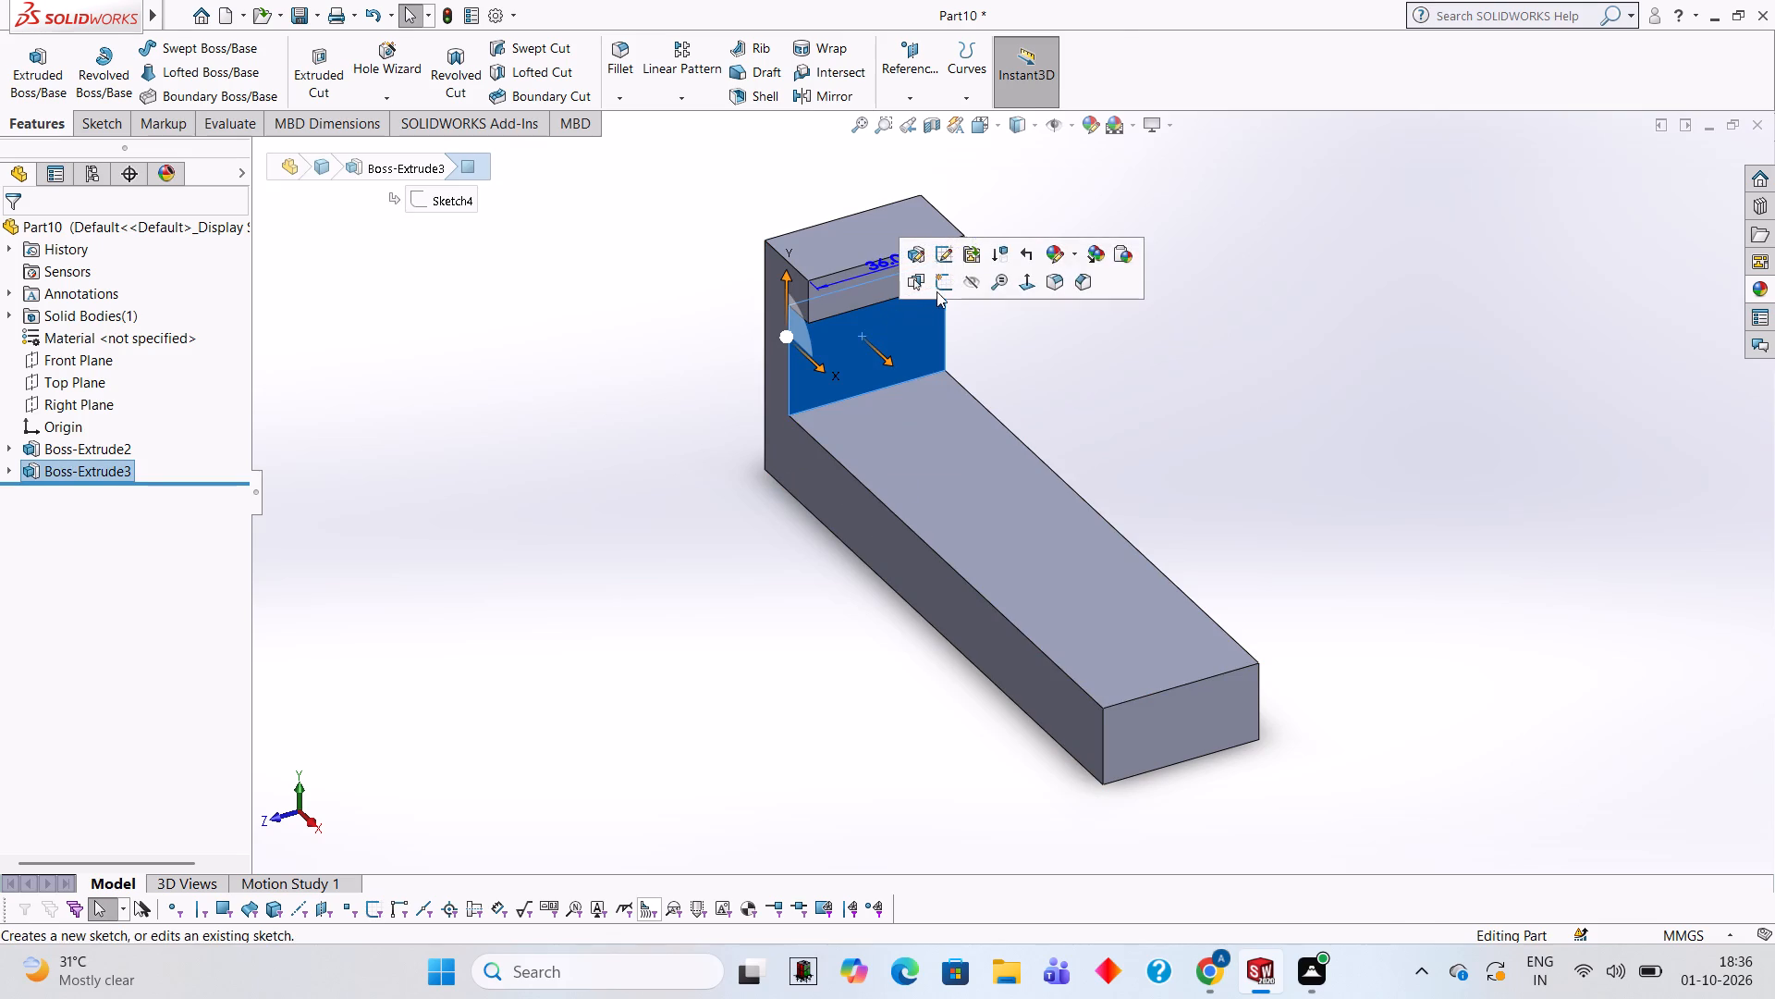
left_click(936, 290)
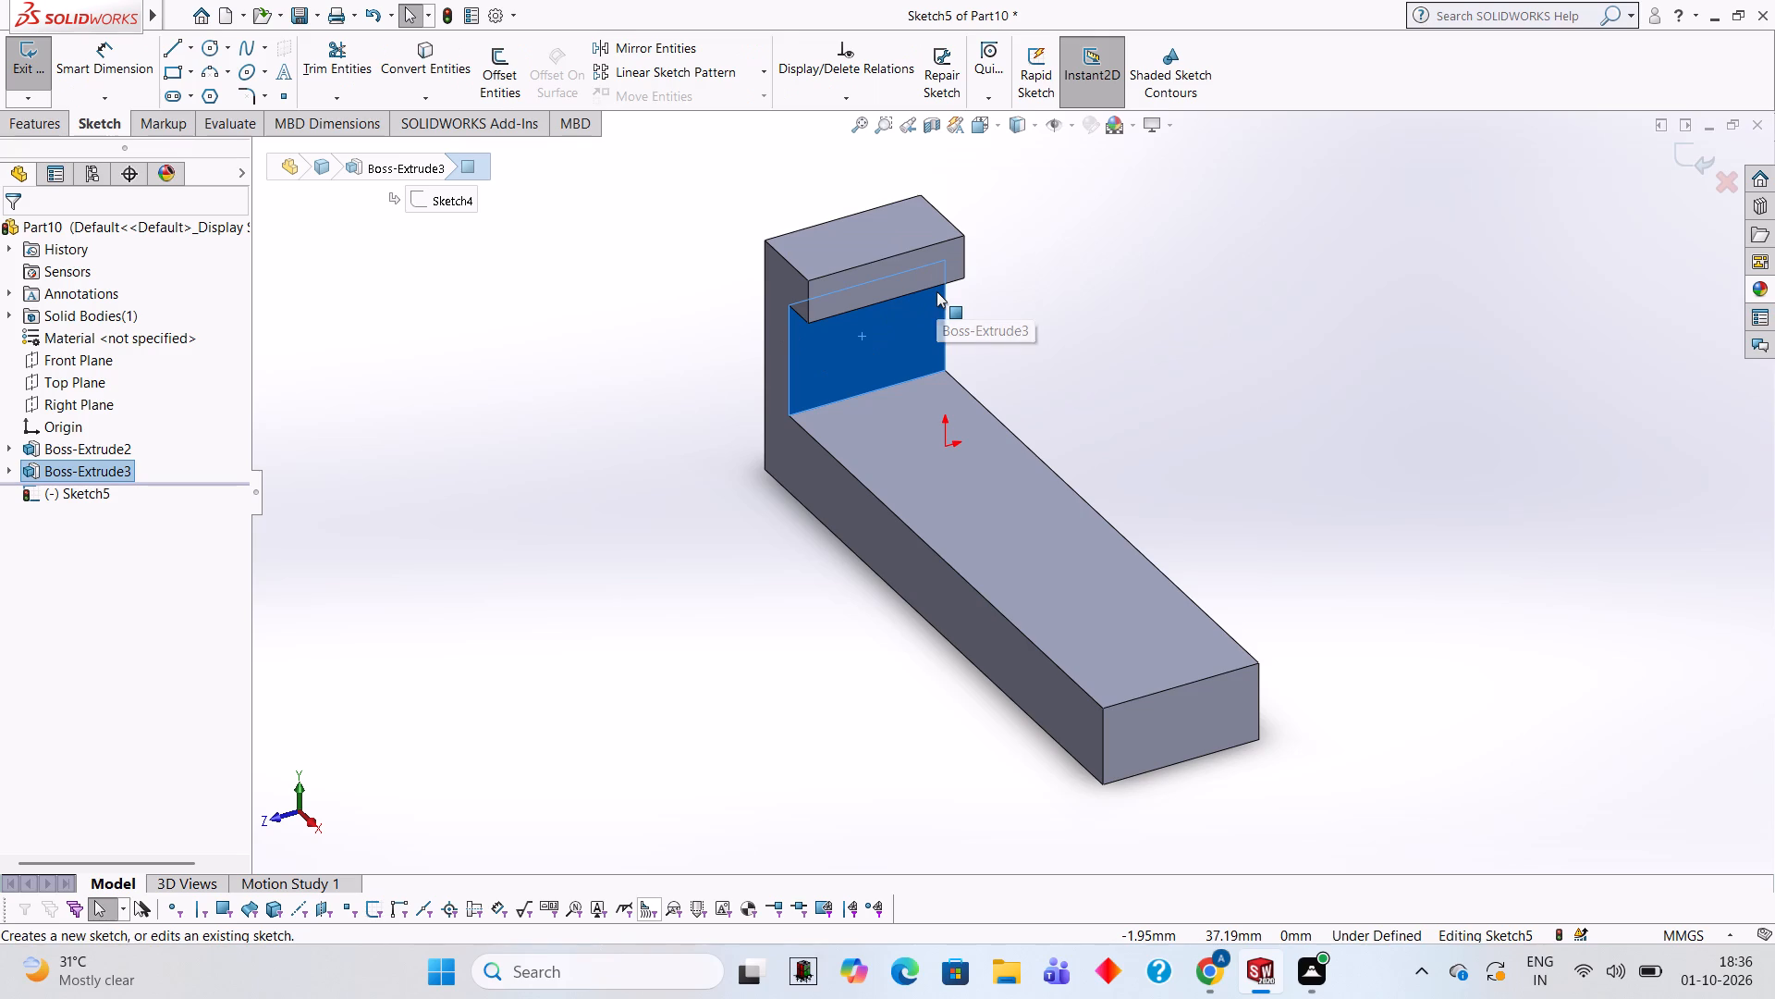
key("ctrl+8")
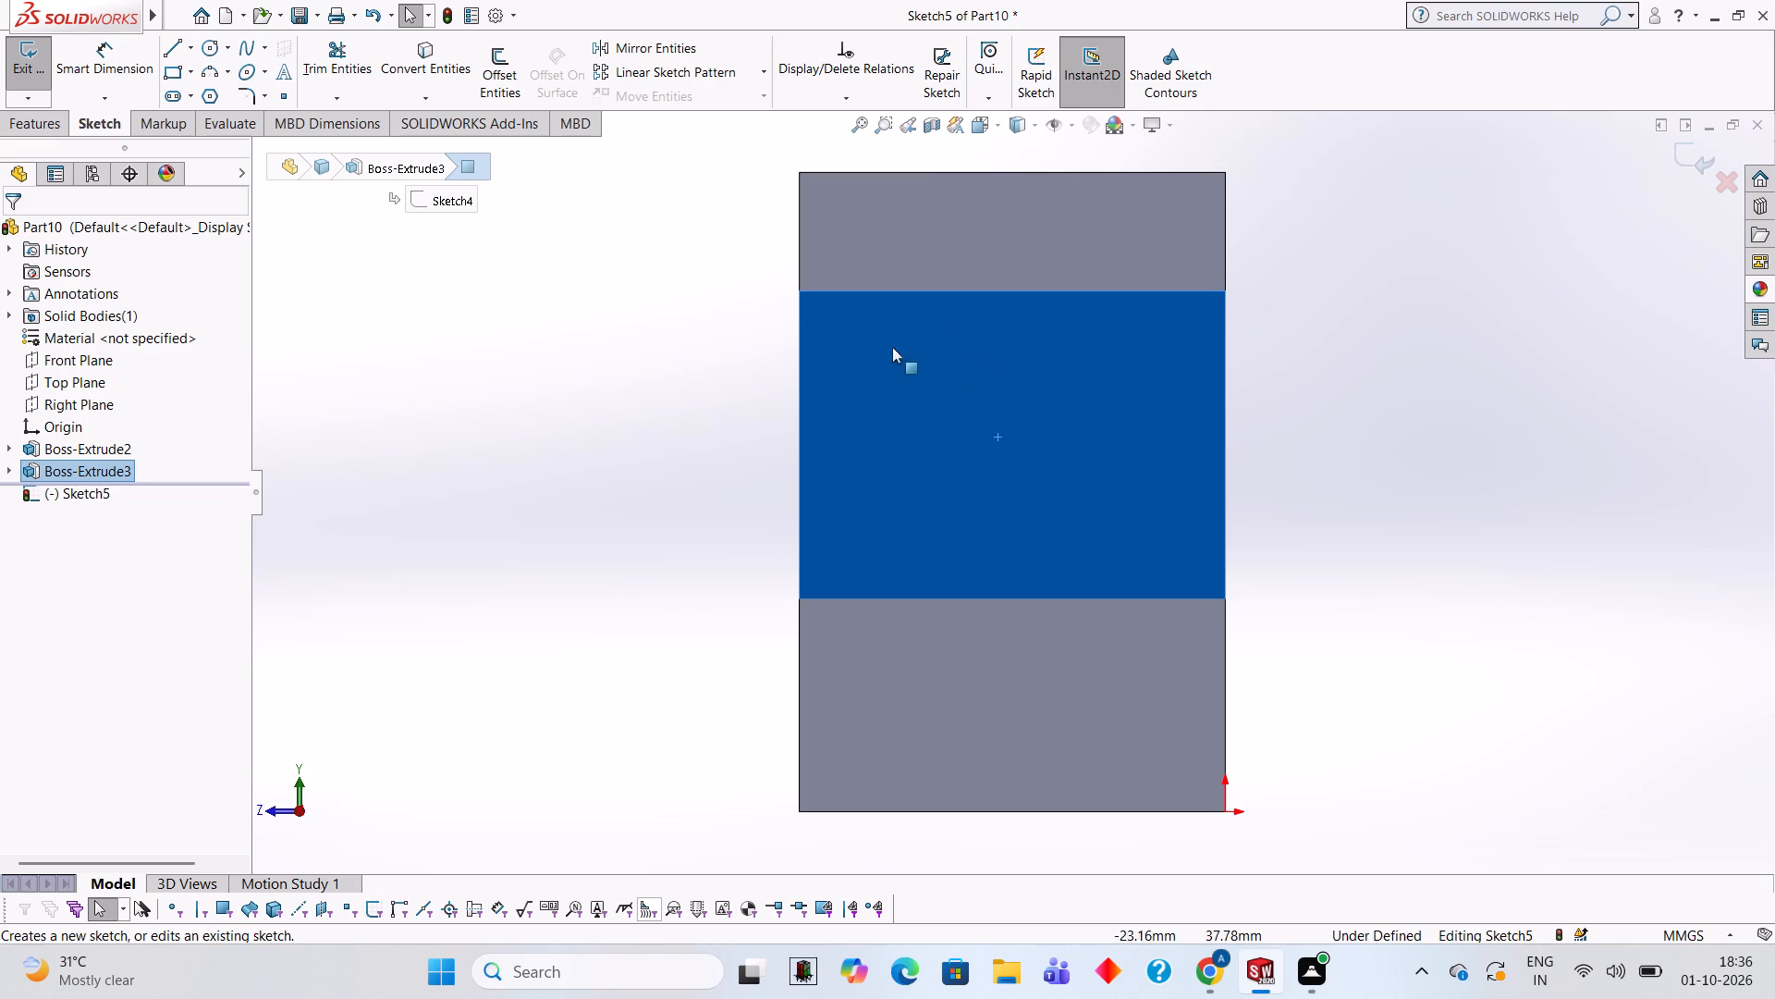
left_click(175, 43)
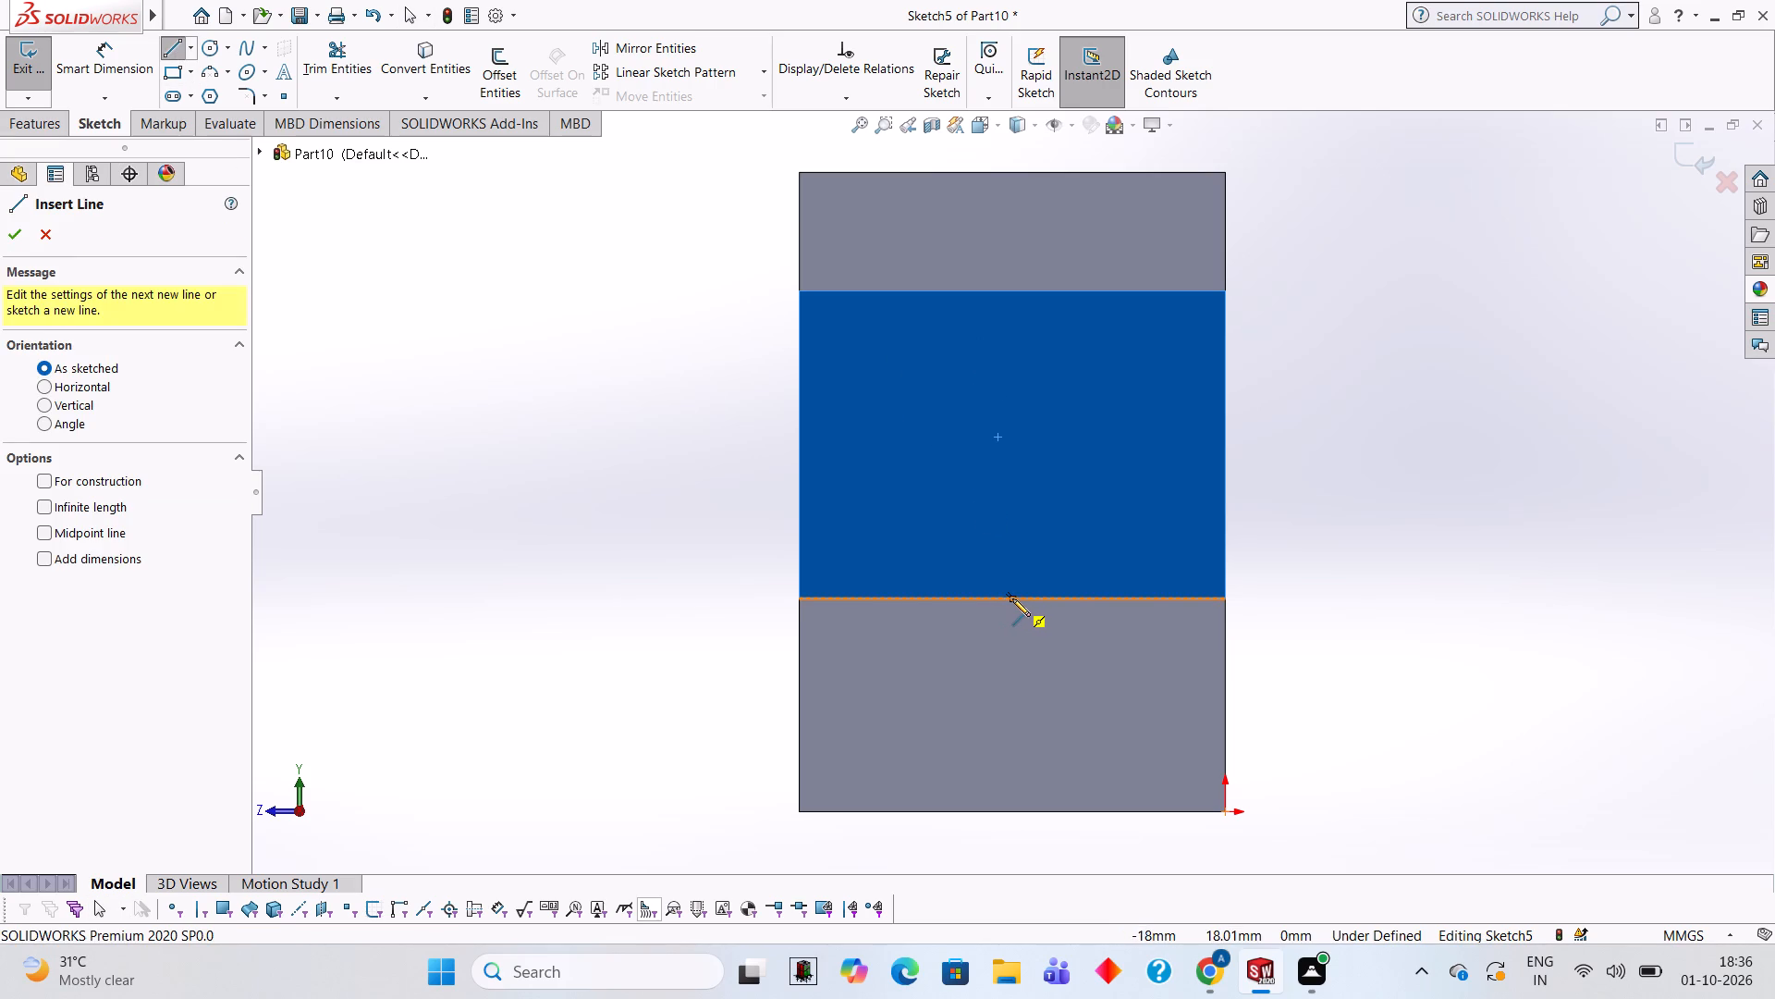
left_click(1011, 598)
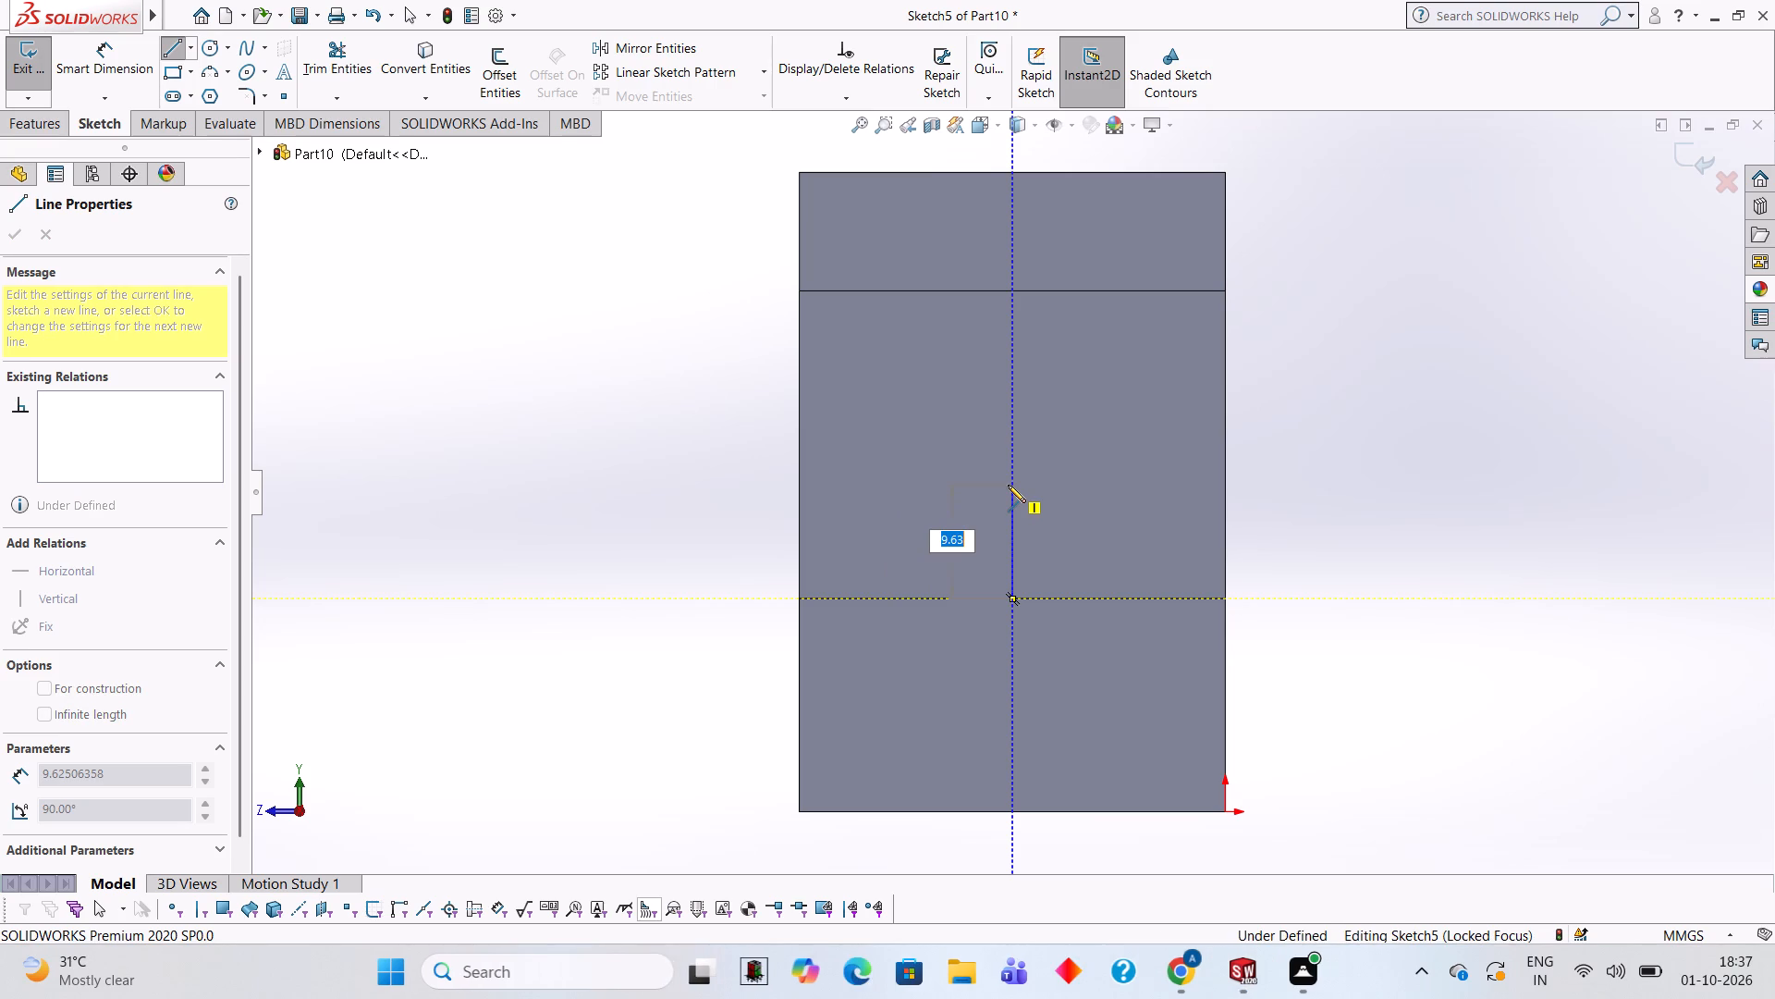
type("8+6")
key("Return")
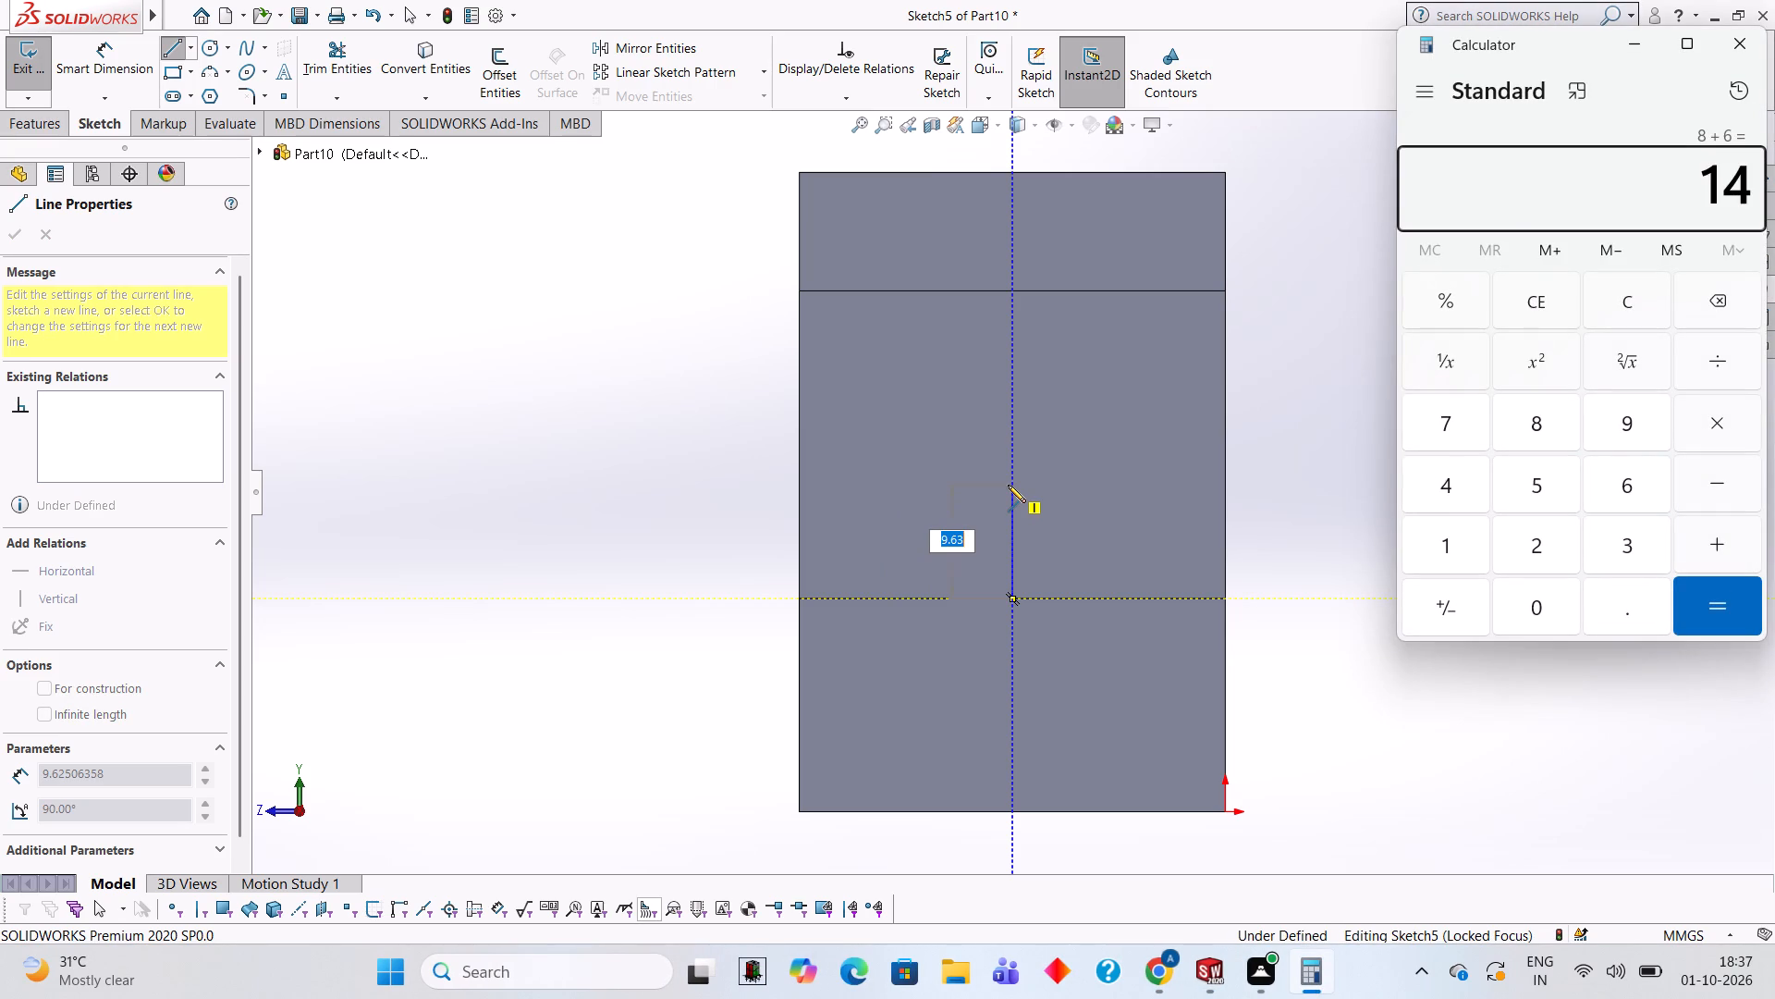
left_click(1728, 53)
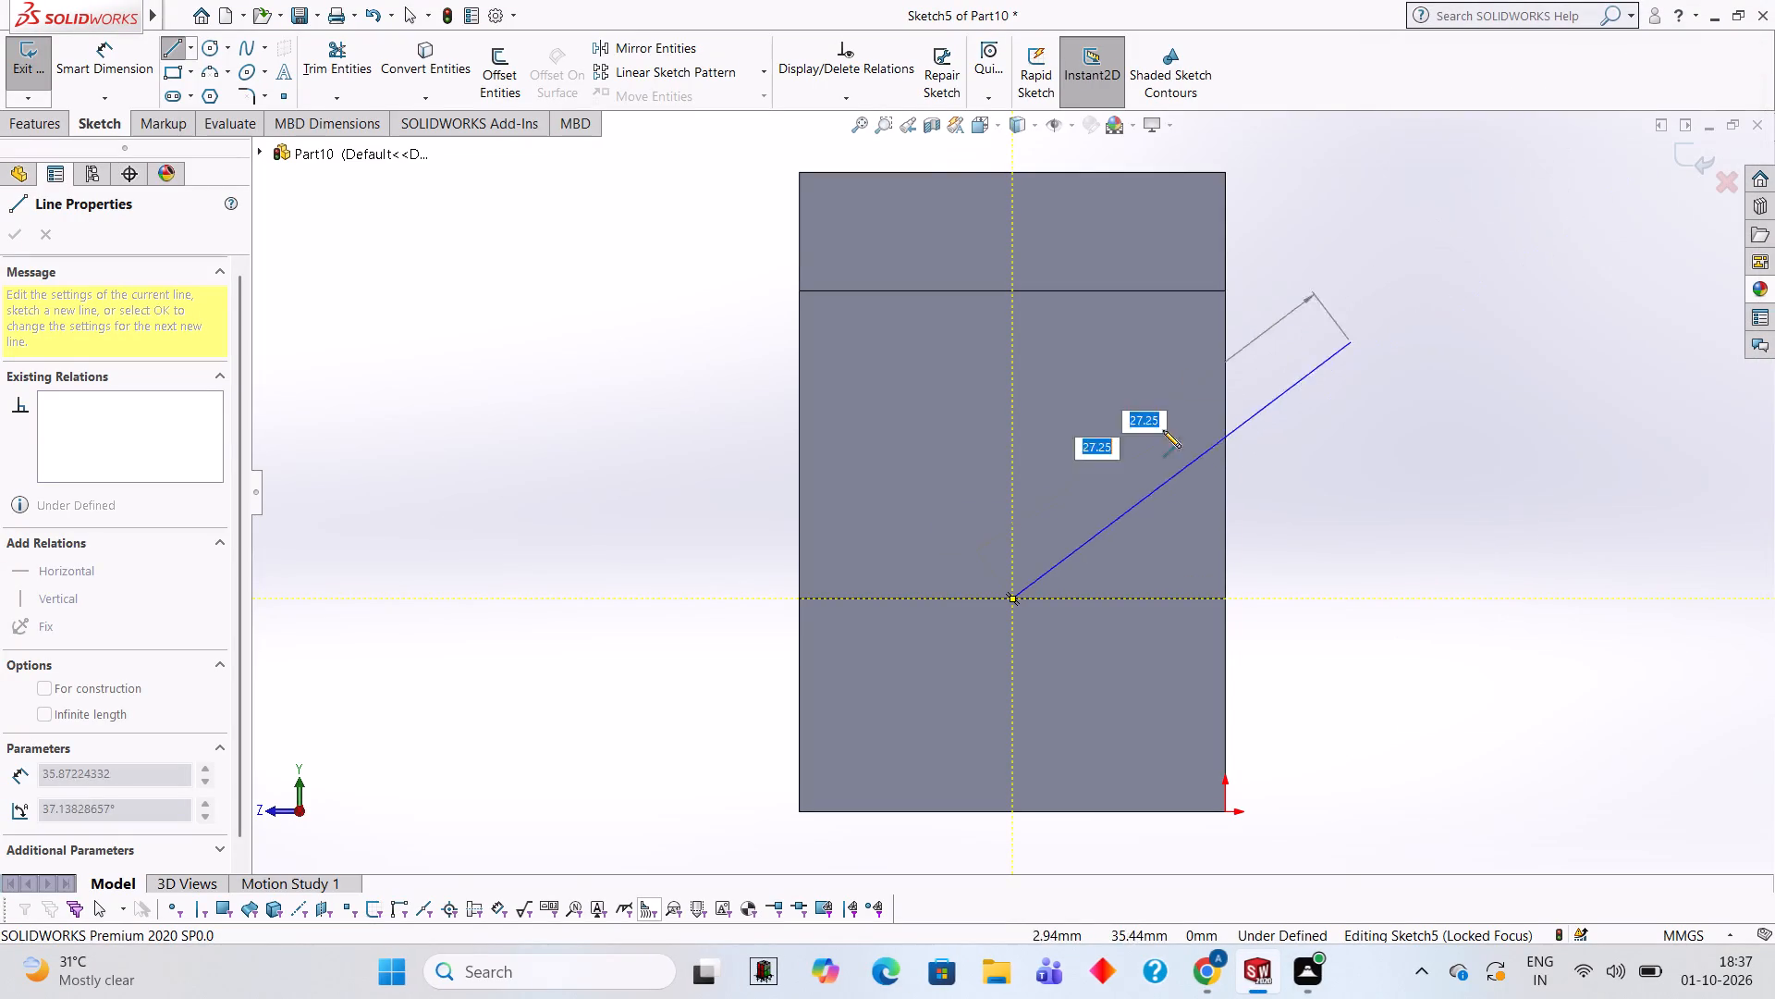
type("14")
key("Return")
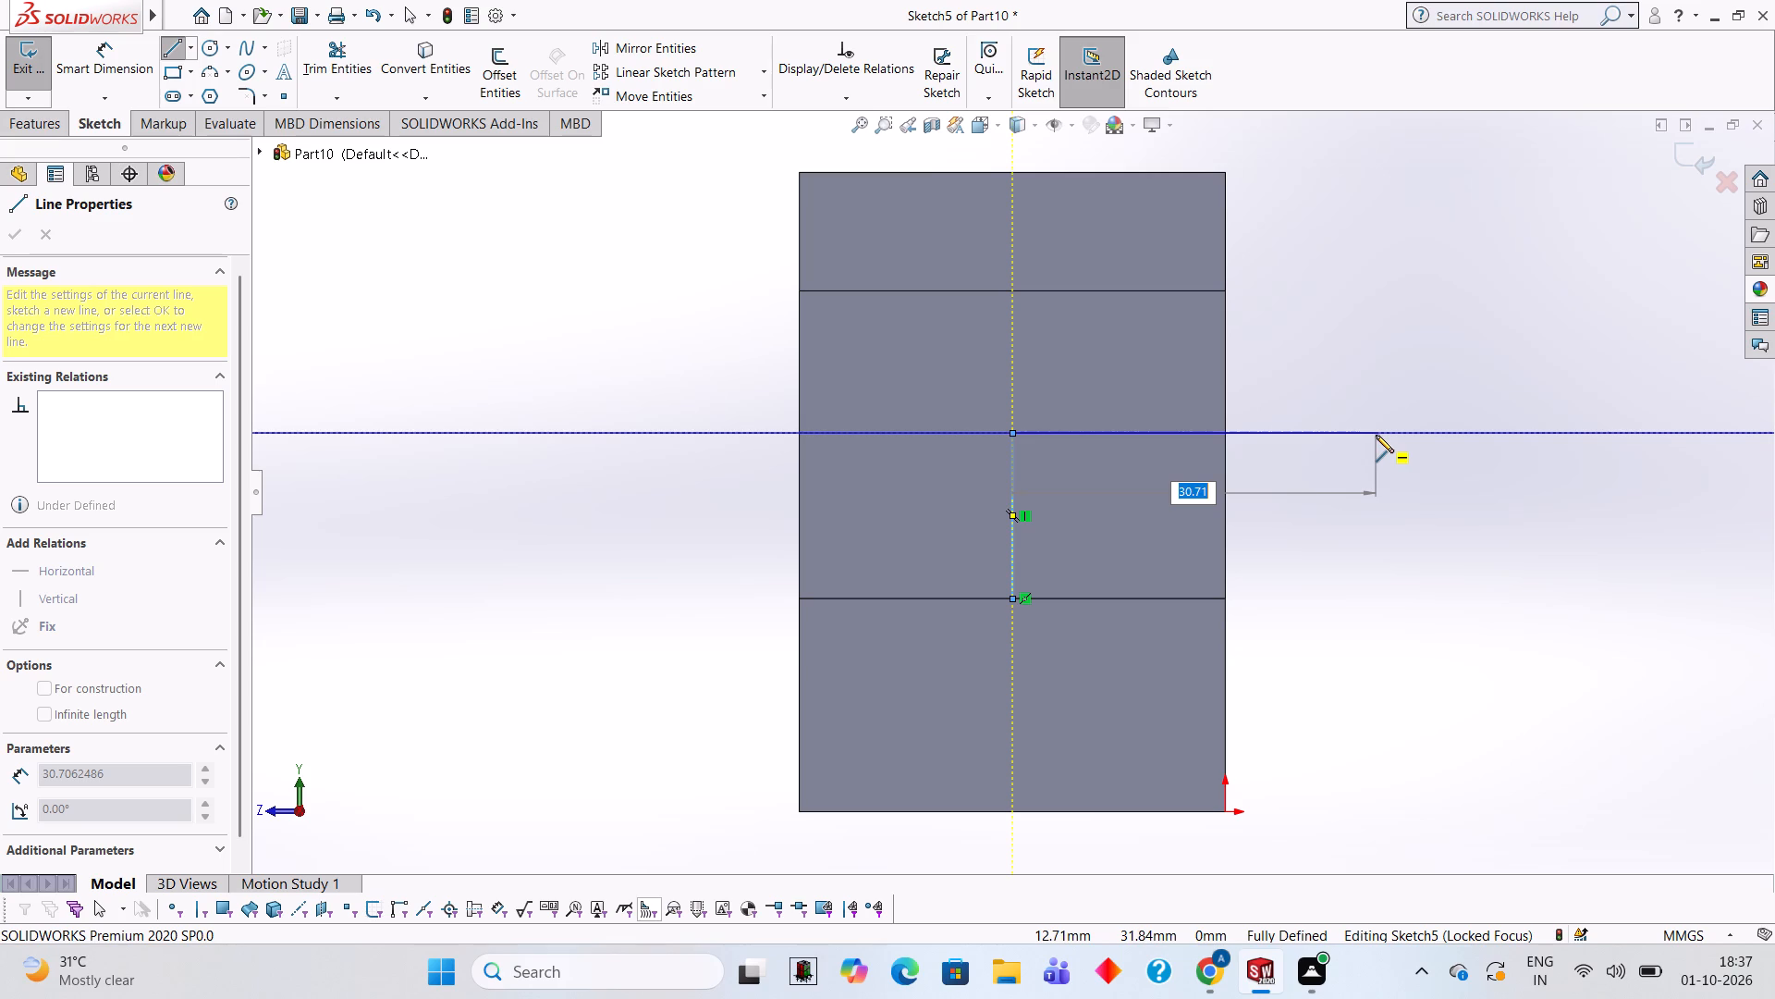
Examine the vertical sketch line on the upright's inner face from the side, and end the line chain.
scroll(1376, 435, "down", 1)
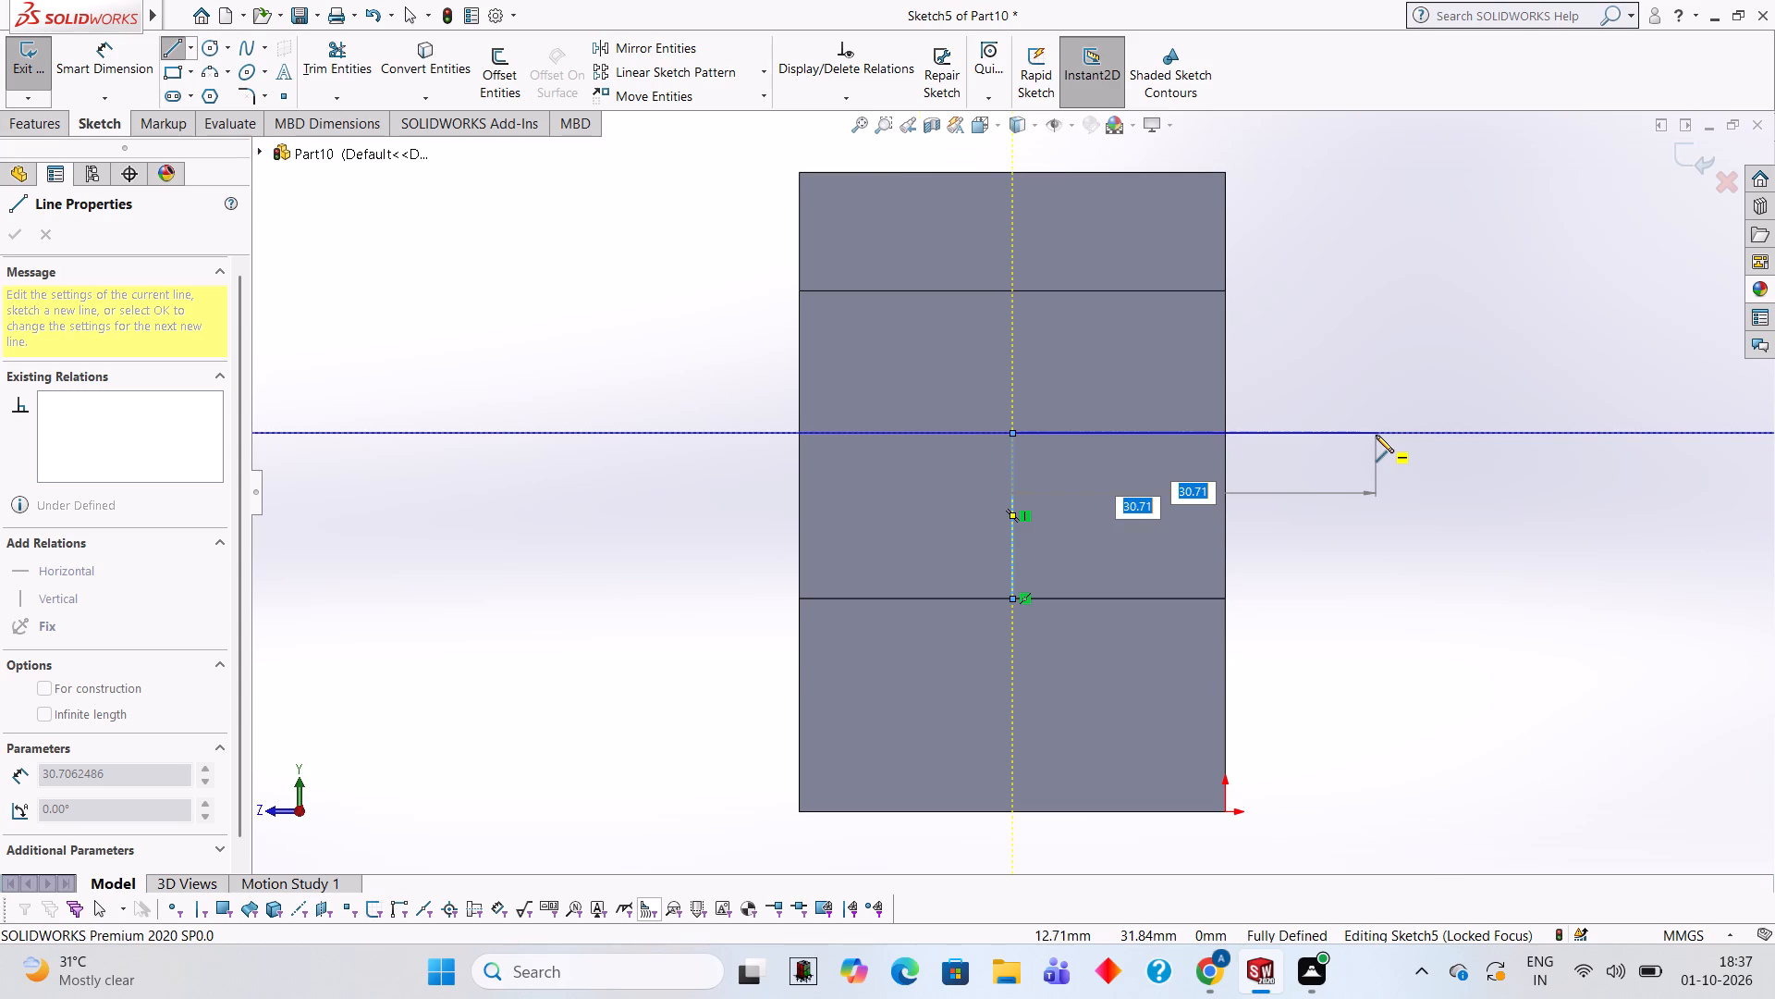
middle_click_drag(1357, 438, 1335, 475)
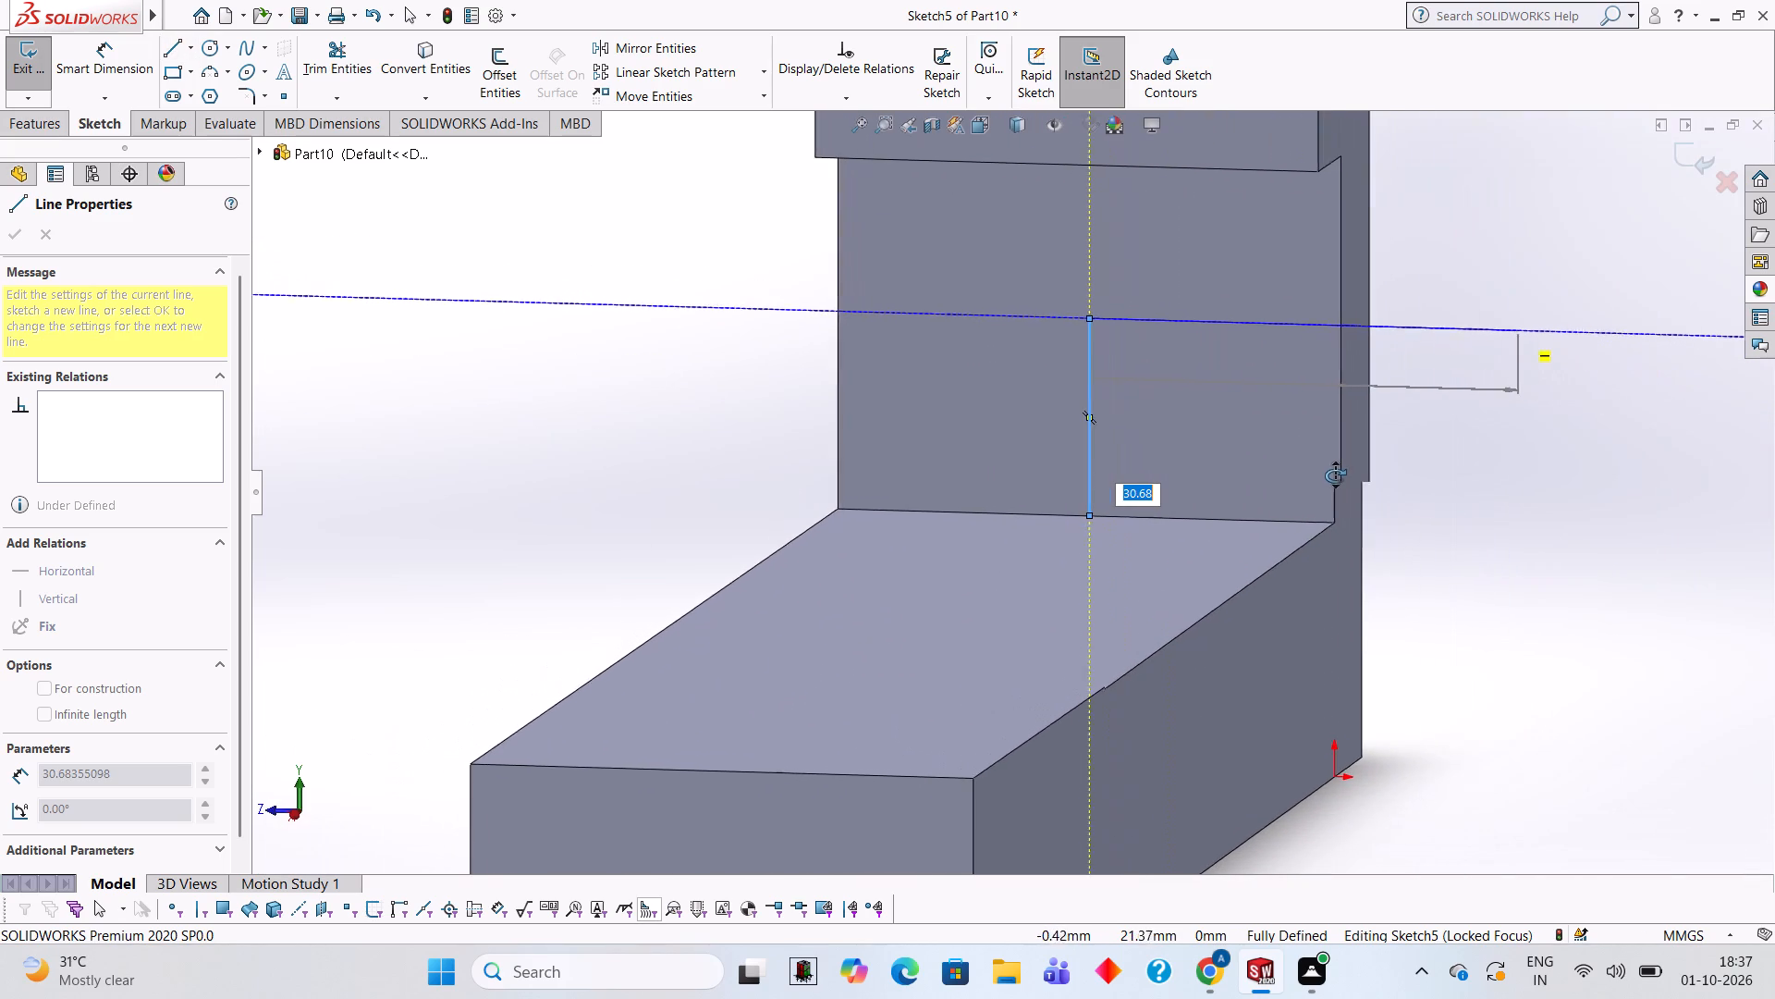
middle_click_drag(1335, 475, 1336, 475)
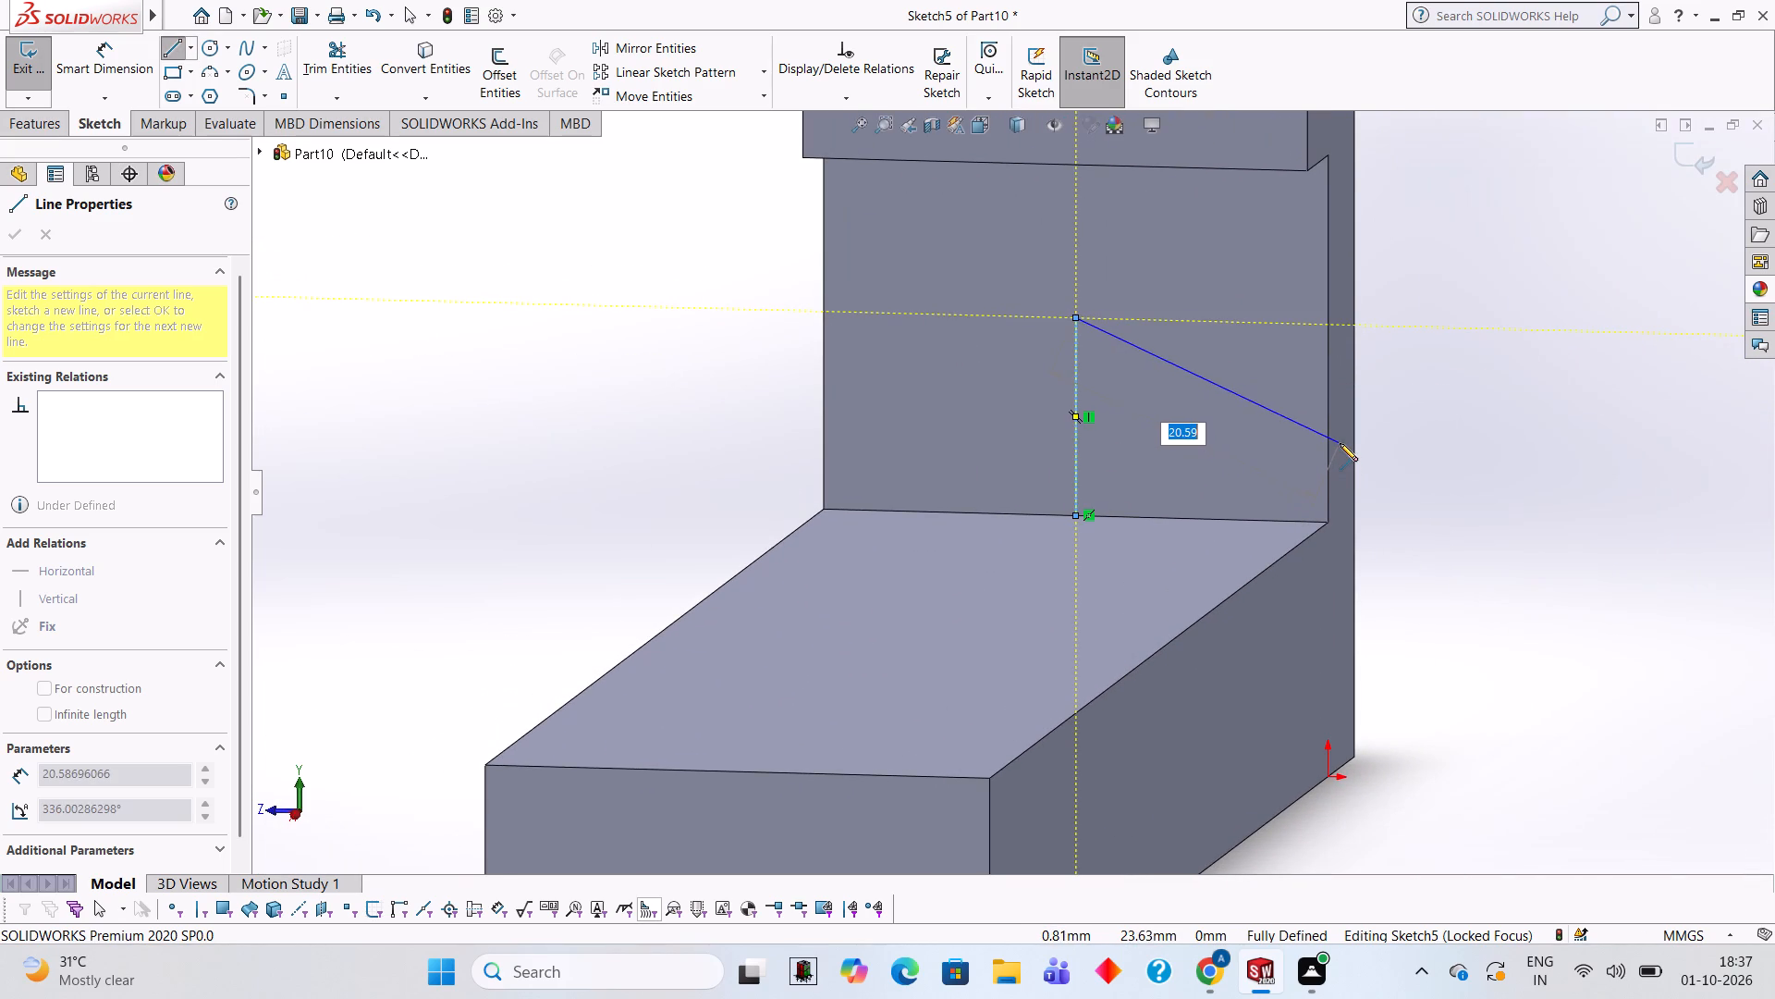
middle_click_drag(1294, 392, 1420, 389)
middle_click_drag(1408, 368, 1429, 375)
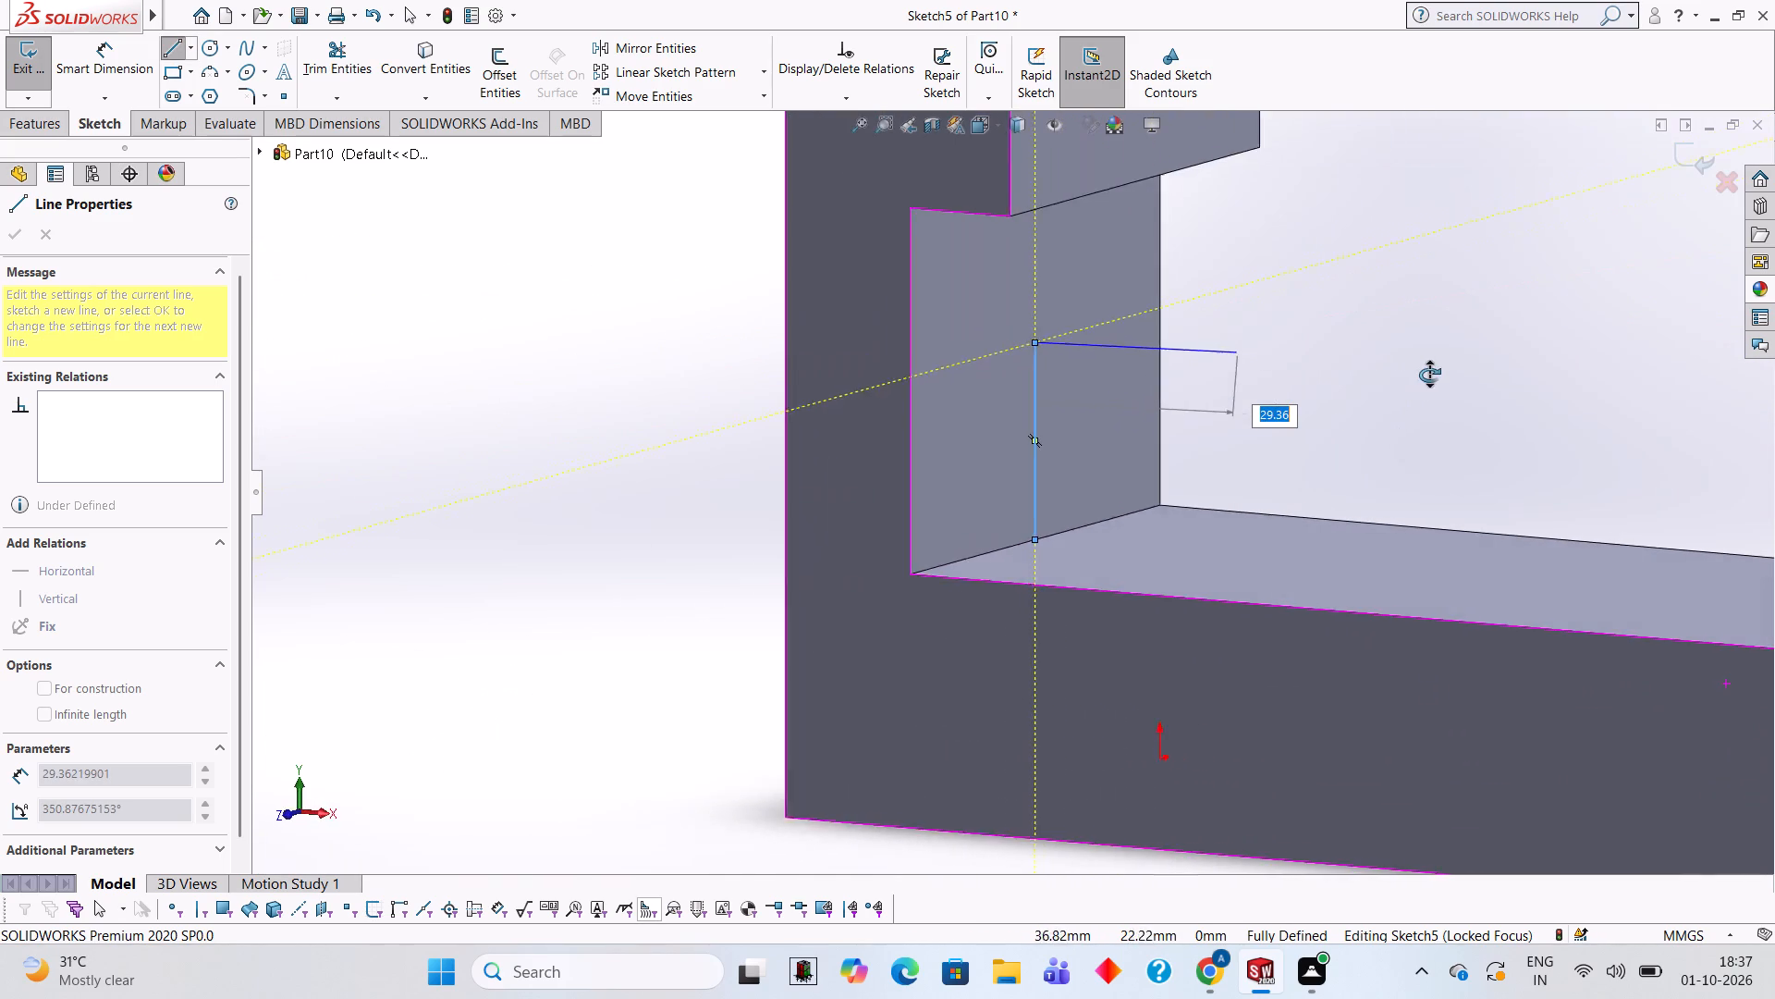
middle_click_drag(1429, 375, 1474, 388)
middle_click_drag(1317, 346, 1327, 337)
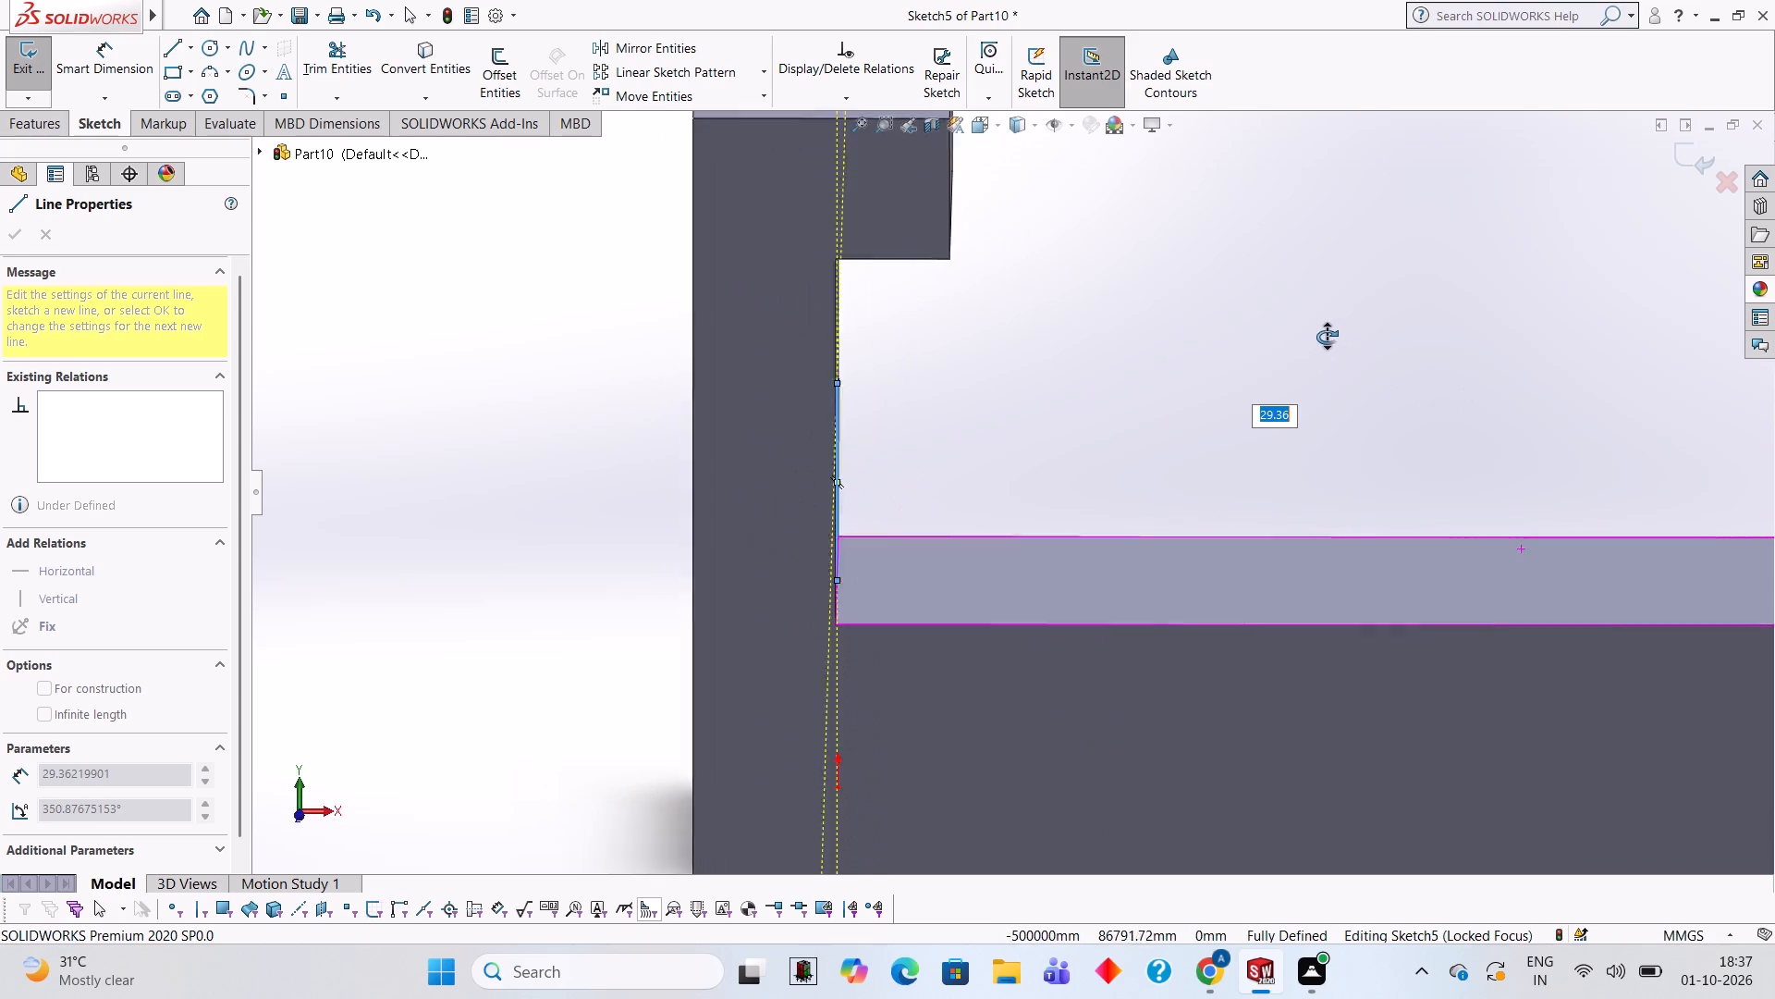
middle_click_drag(1327, 337, 1325, 337)
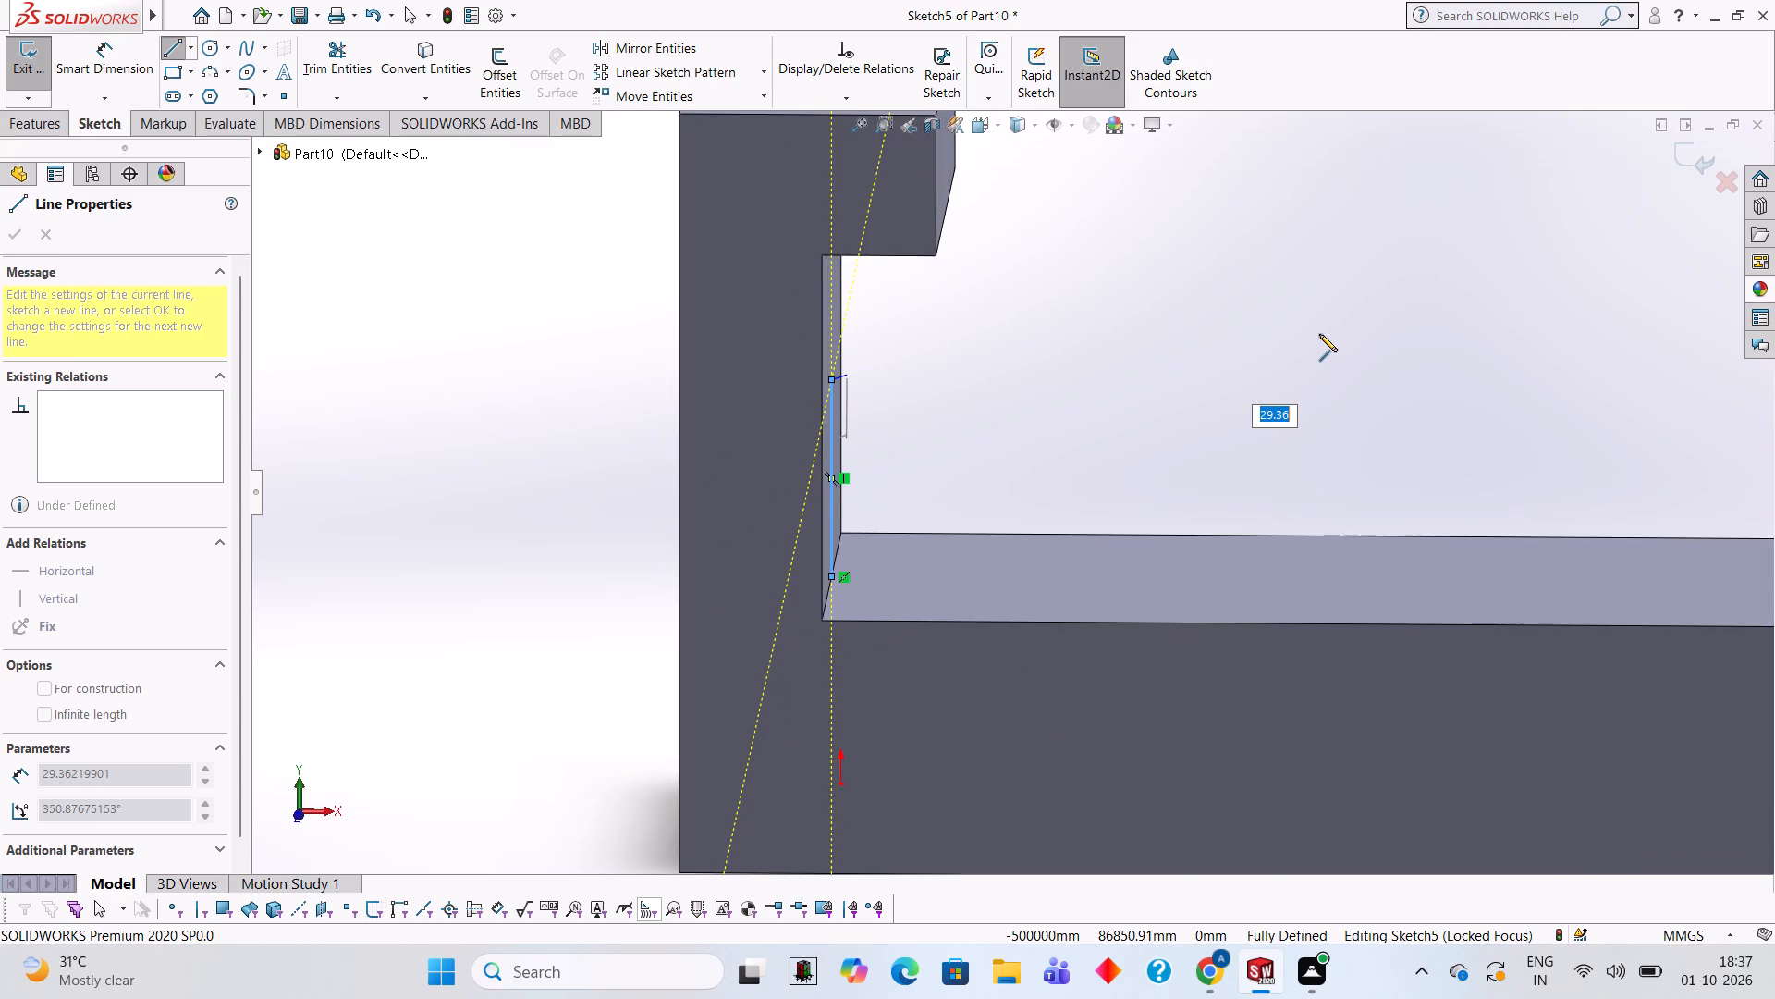
key("Escape")
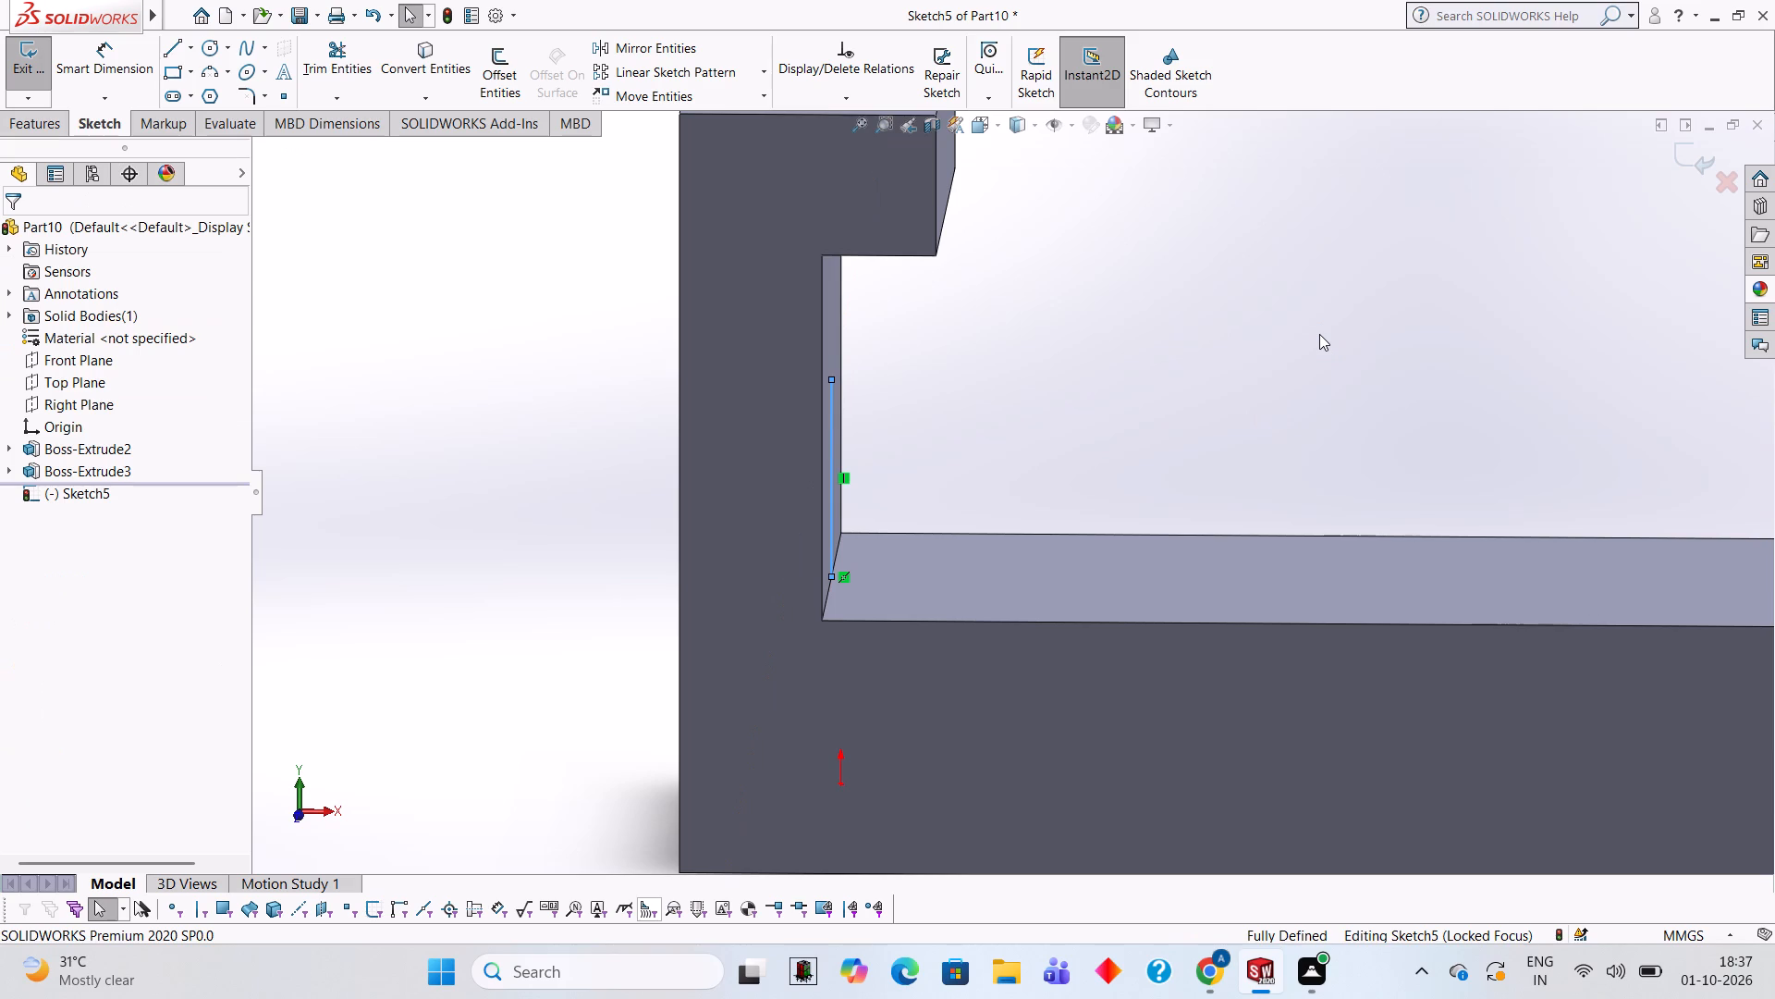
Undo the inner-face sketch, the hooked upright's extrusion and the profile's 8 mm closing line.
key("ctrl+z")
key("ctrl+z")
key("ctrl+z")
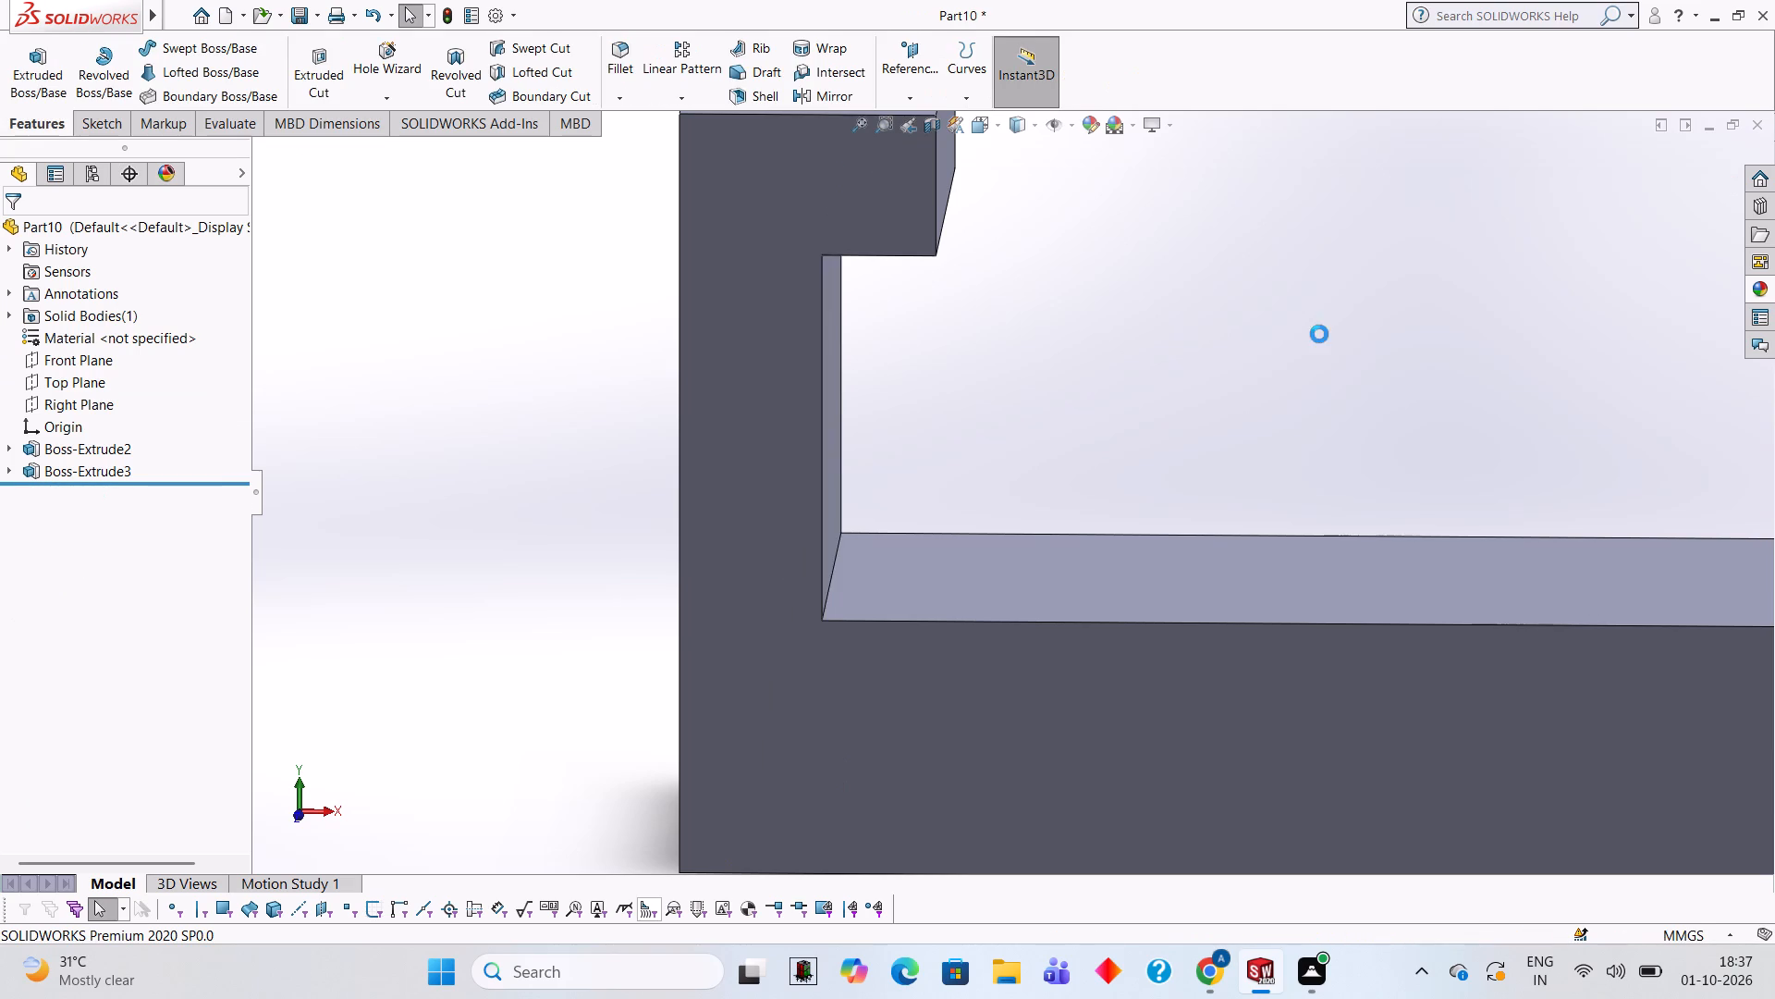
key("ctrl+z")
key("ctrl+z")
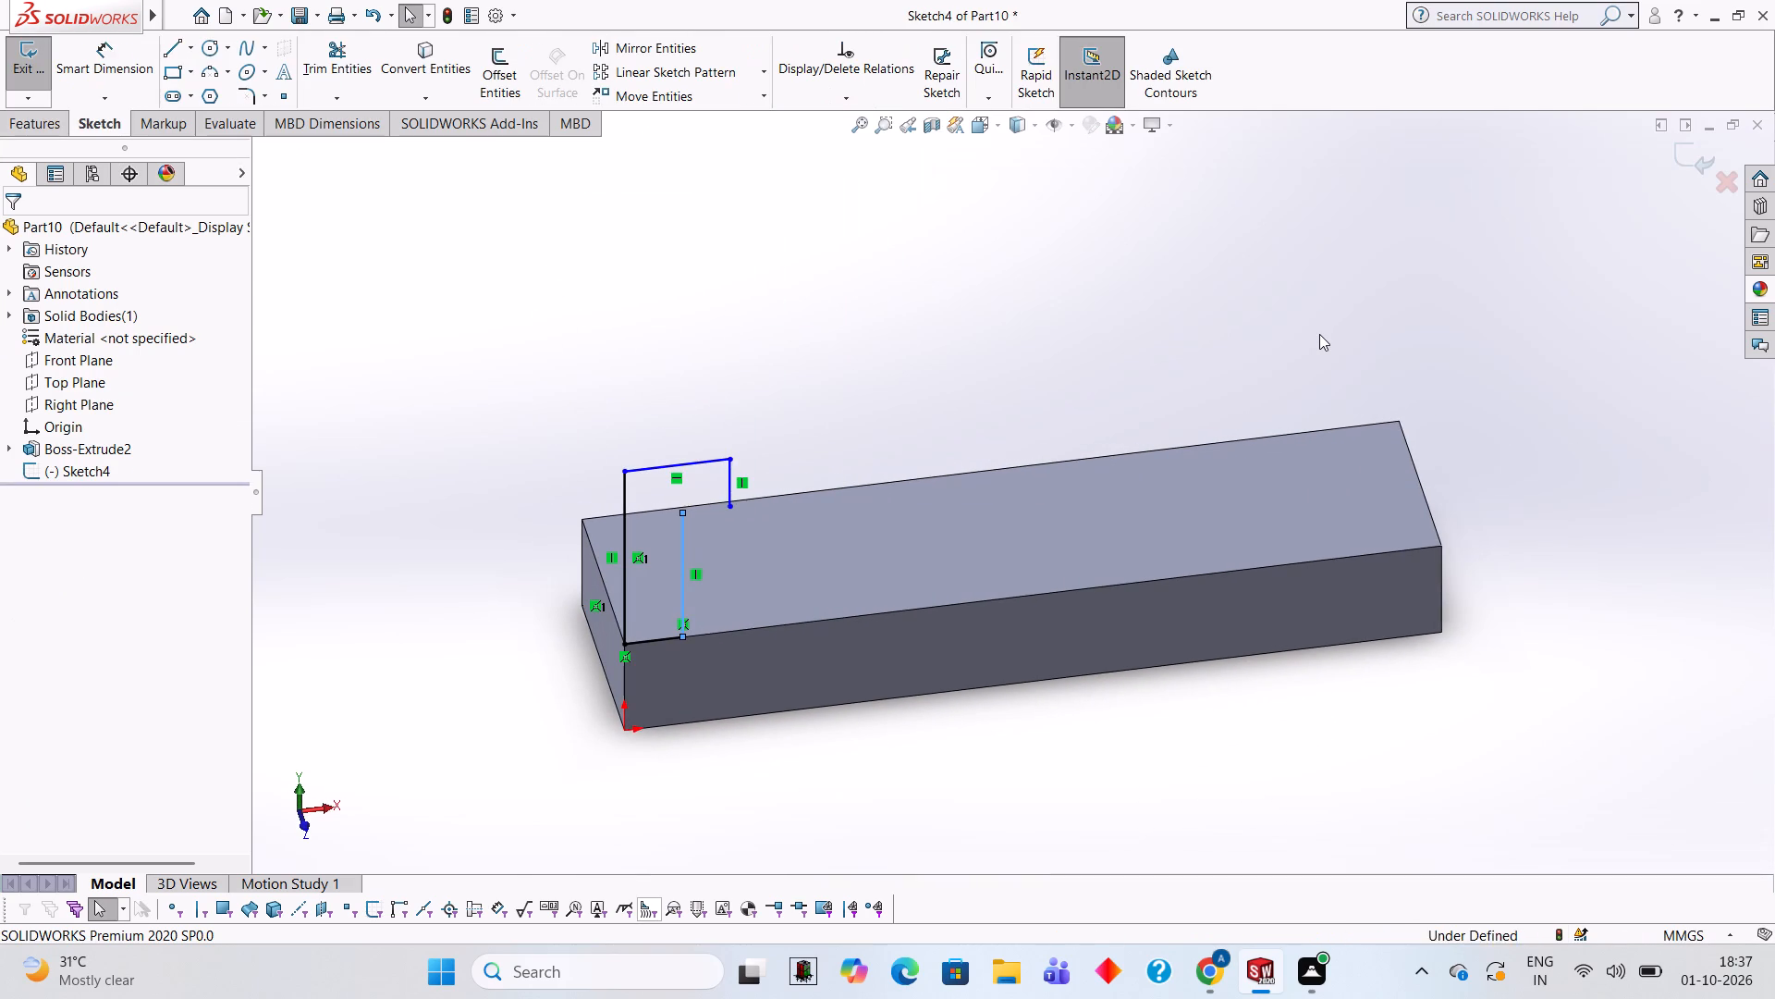
Undo all remaining lines of the hooked profile and exit the empty sketch on the block's front face.
key("ctrl+z")
key("ctrl+z")
key("ctrl+z")
key("ctrl+z")
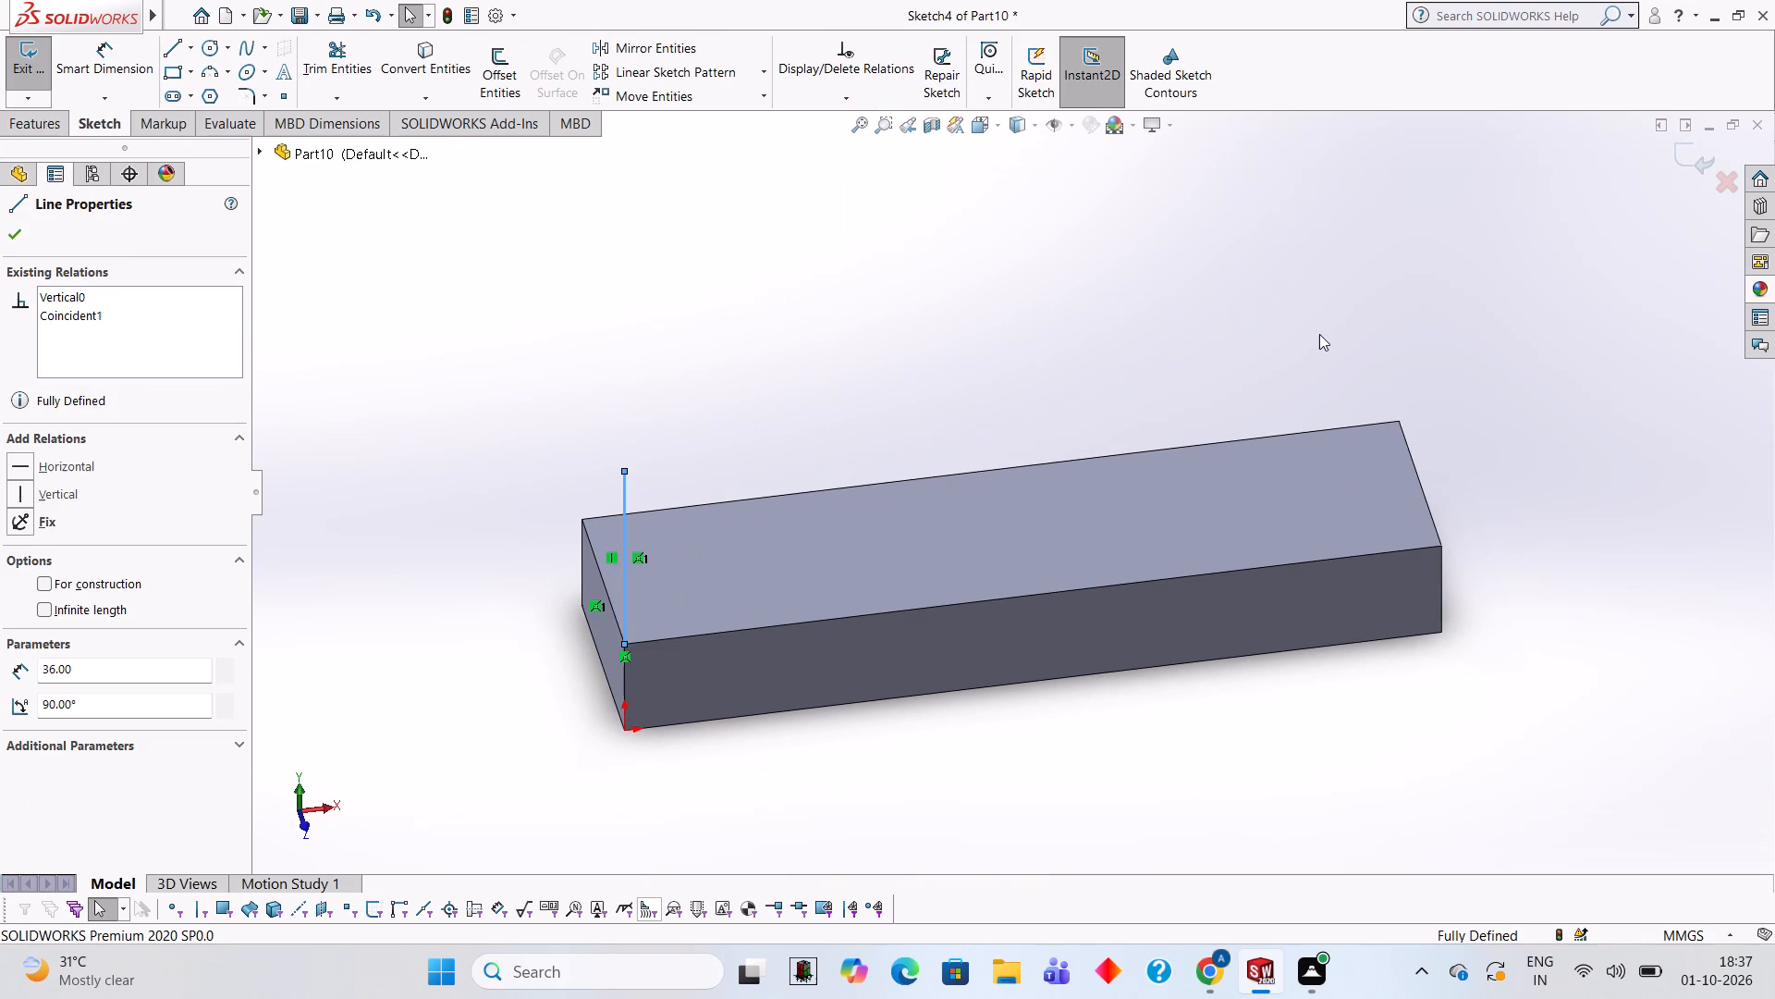
key("ctrl+z")
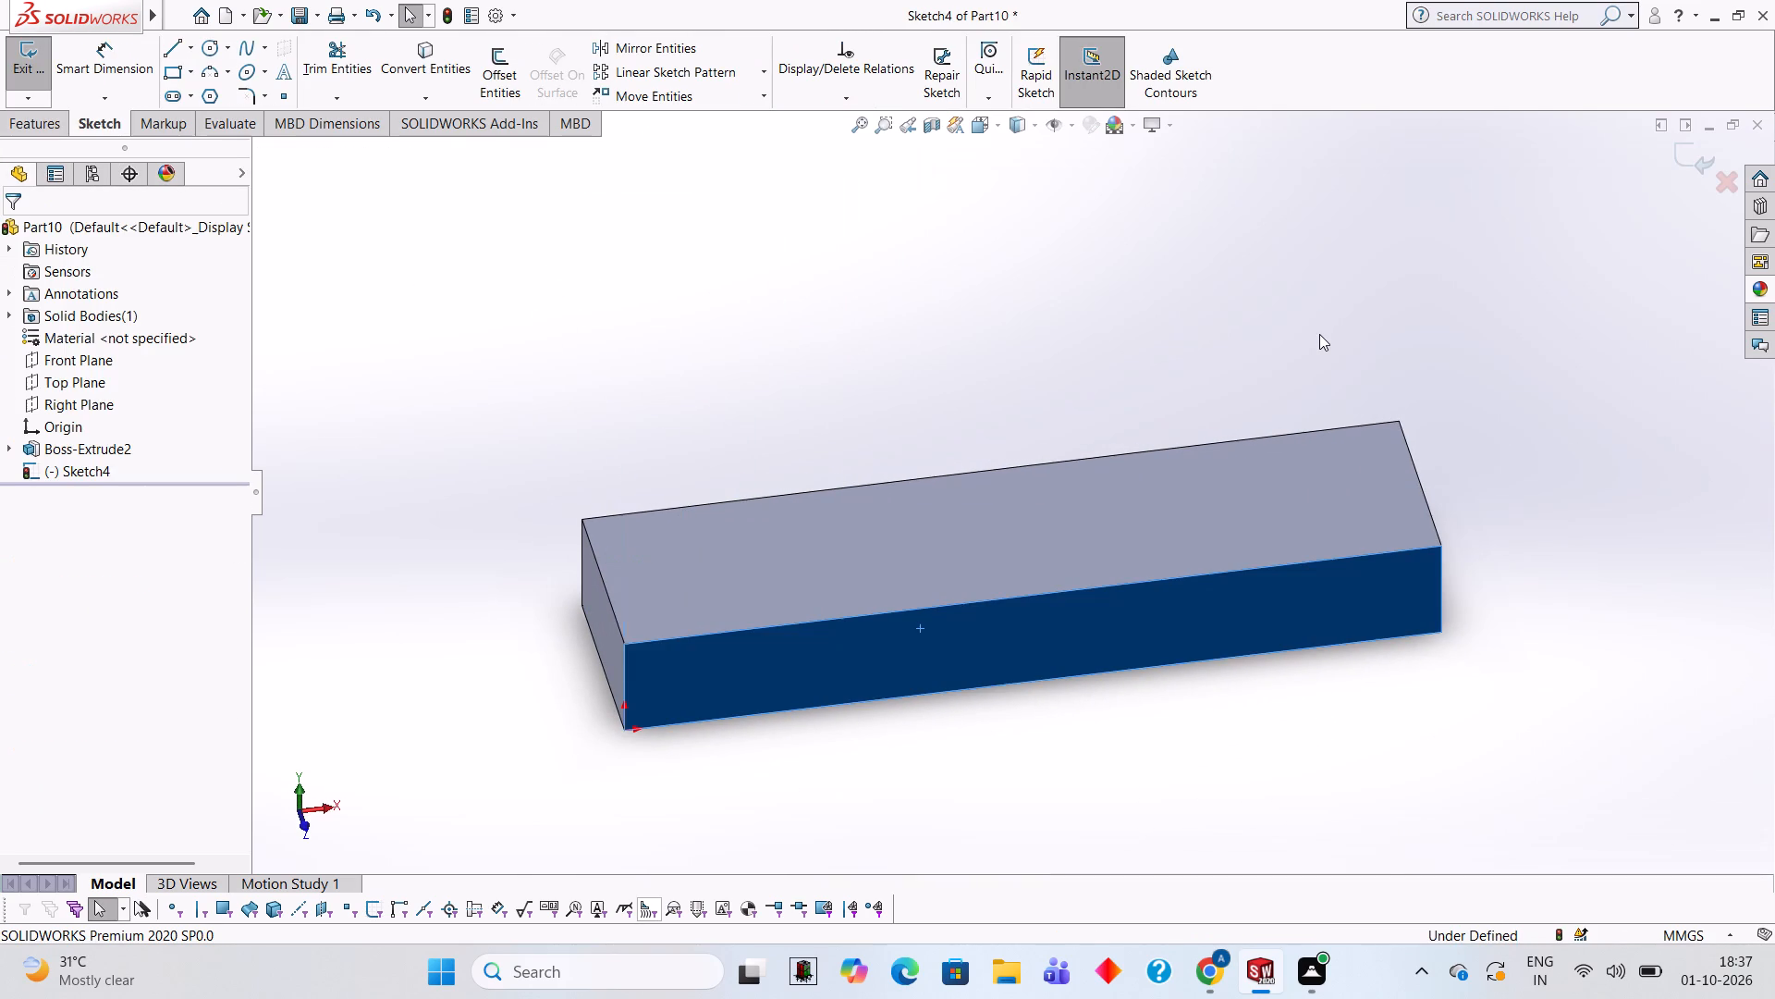
left_click(1685, 161)
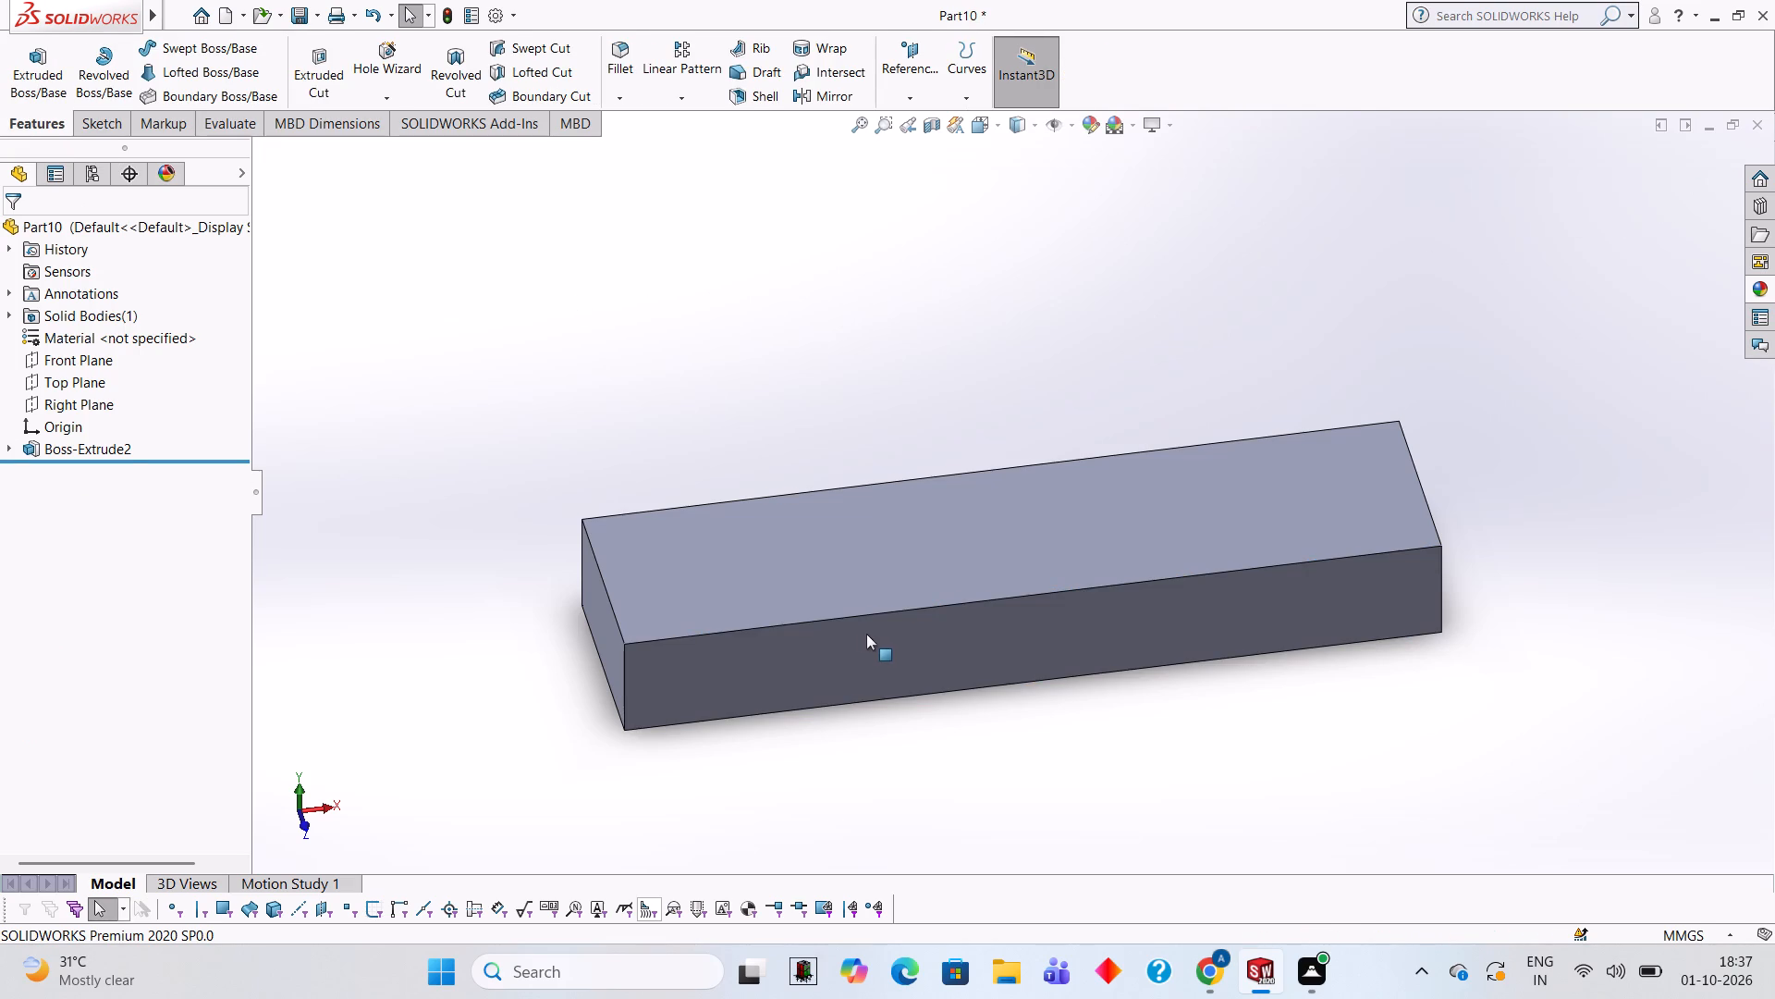
Sketch on the block's long front face, drawing a 50 mm vertical line up from the top corner above the origin.
left_click(866, 634)
left_click(946, 570)
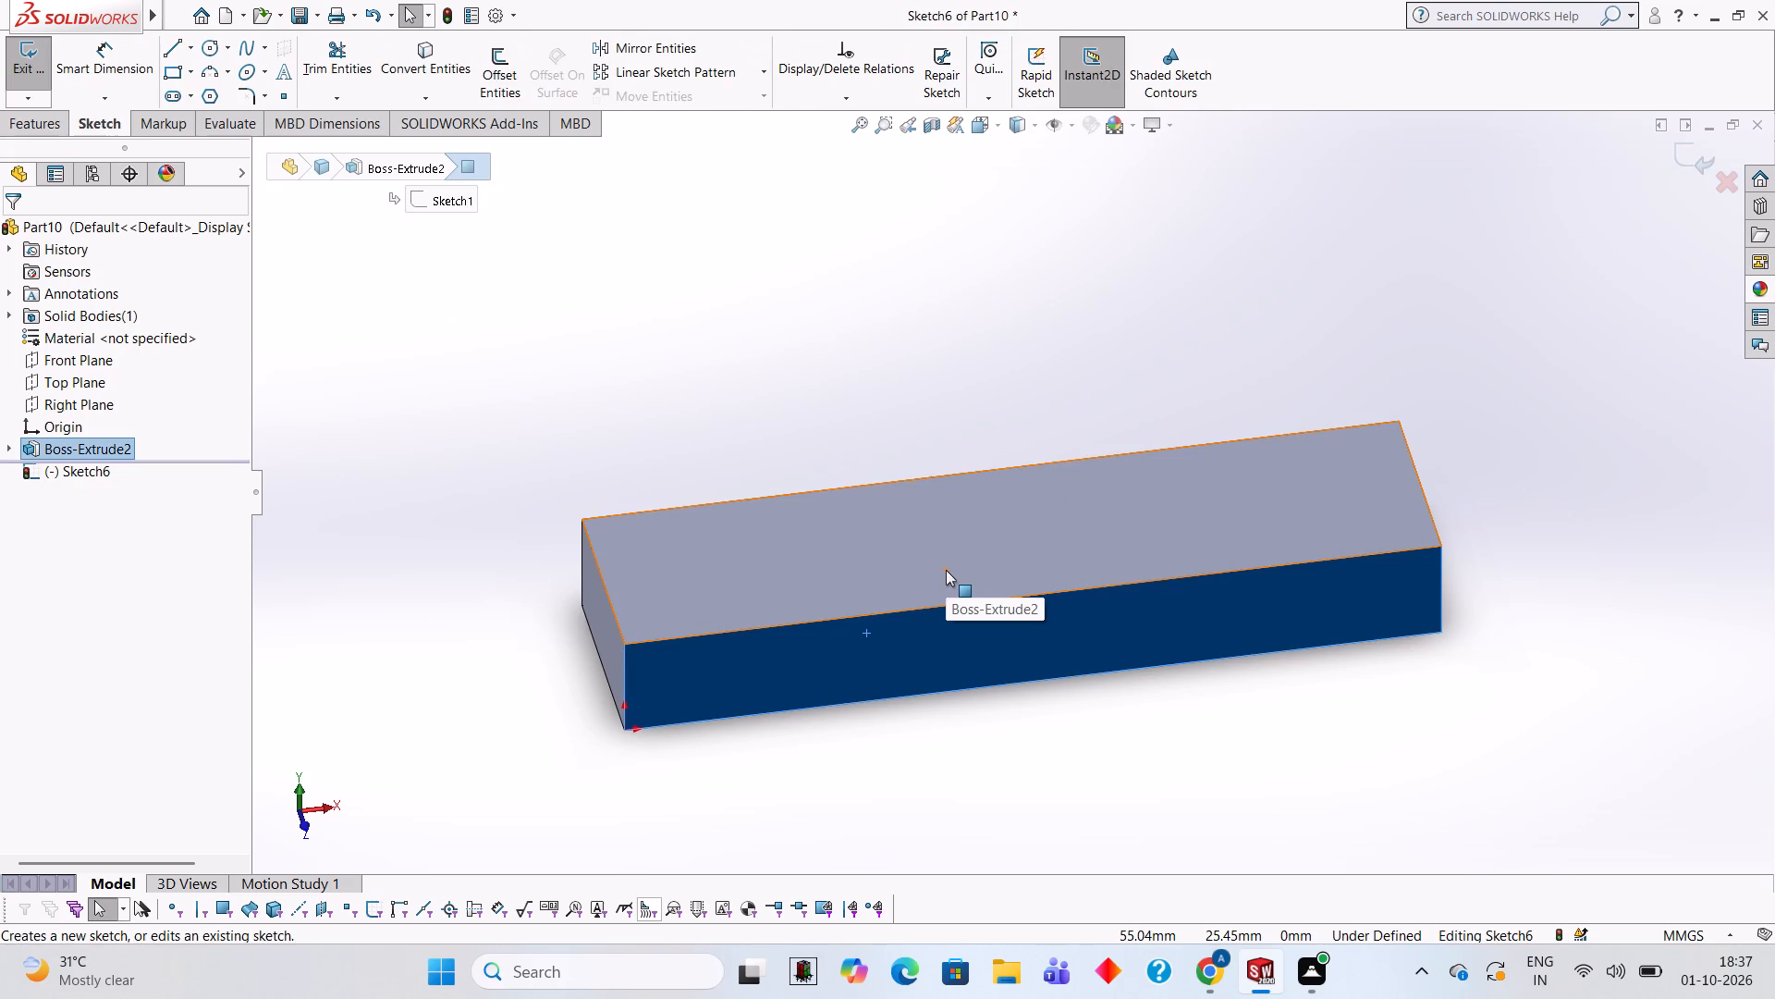
key("ctrl+8")
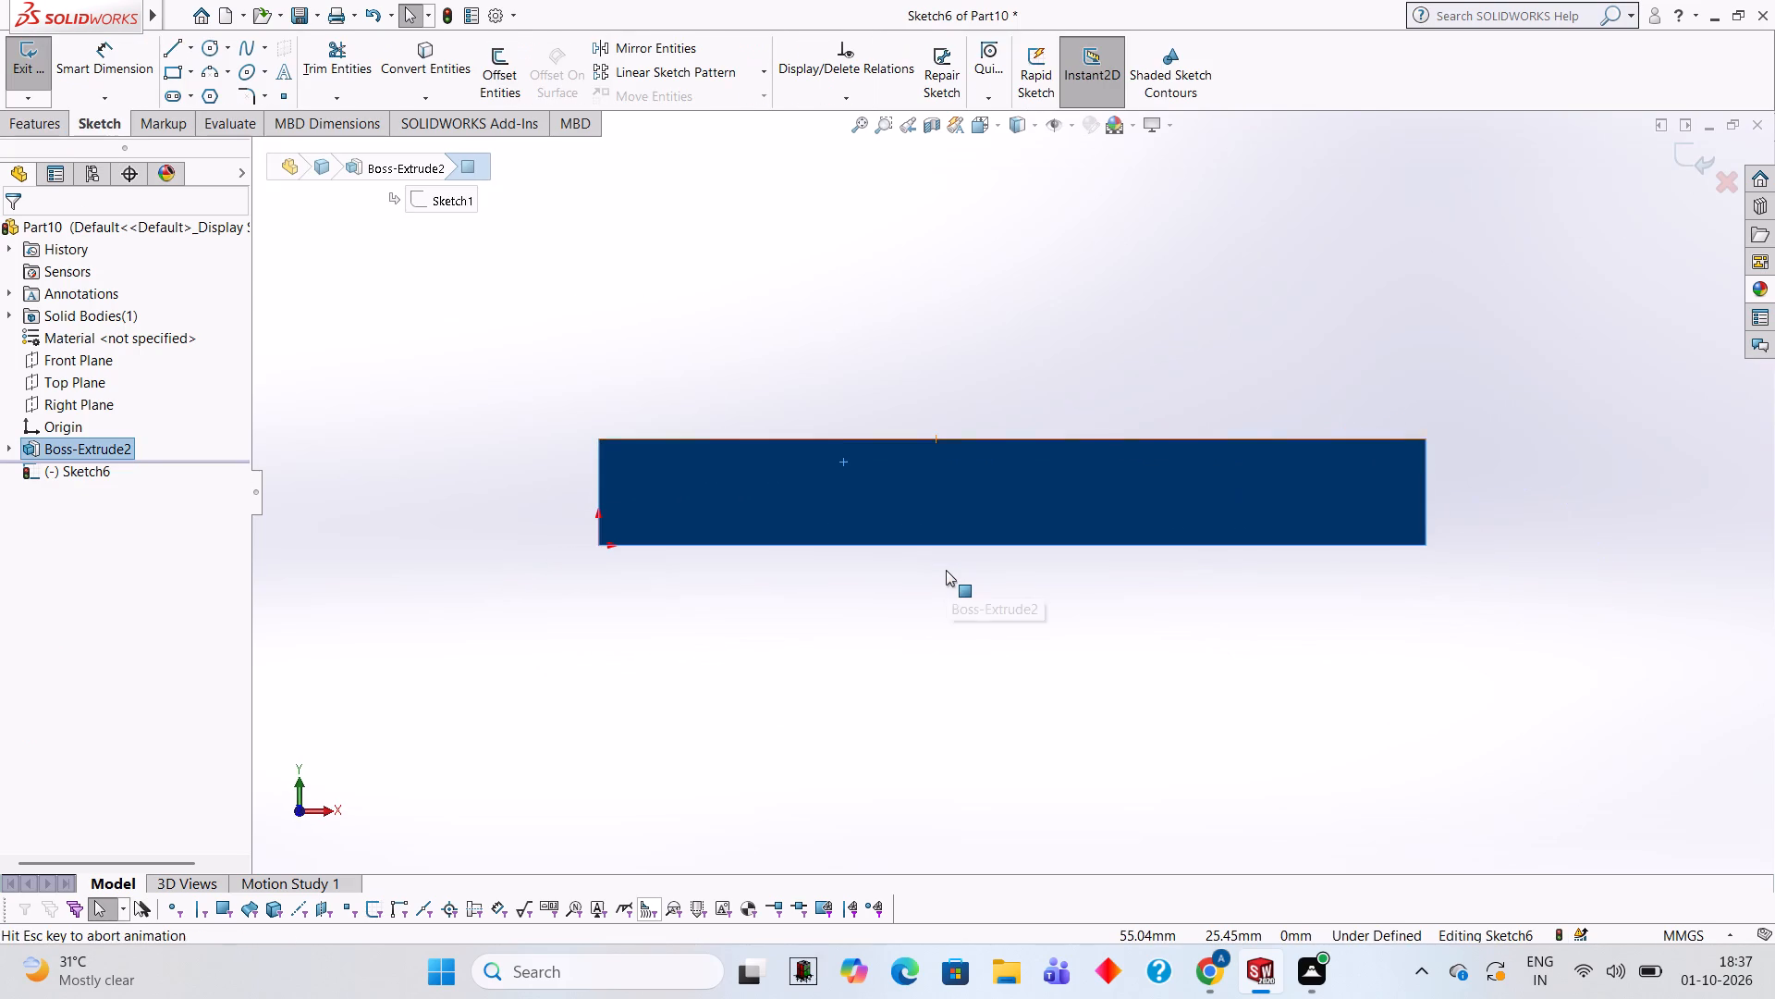
scroll(960, 322, "down", 1)
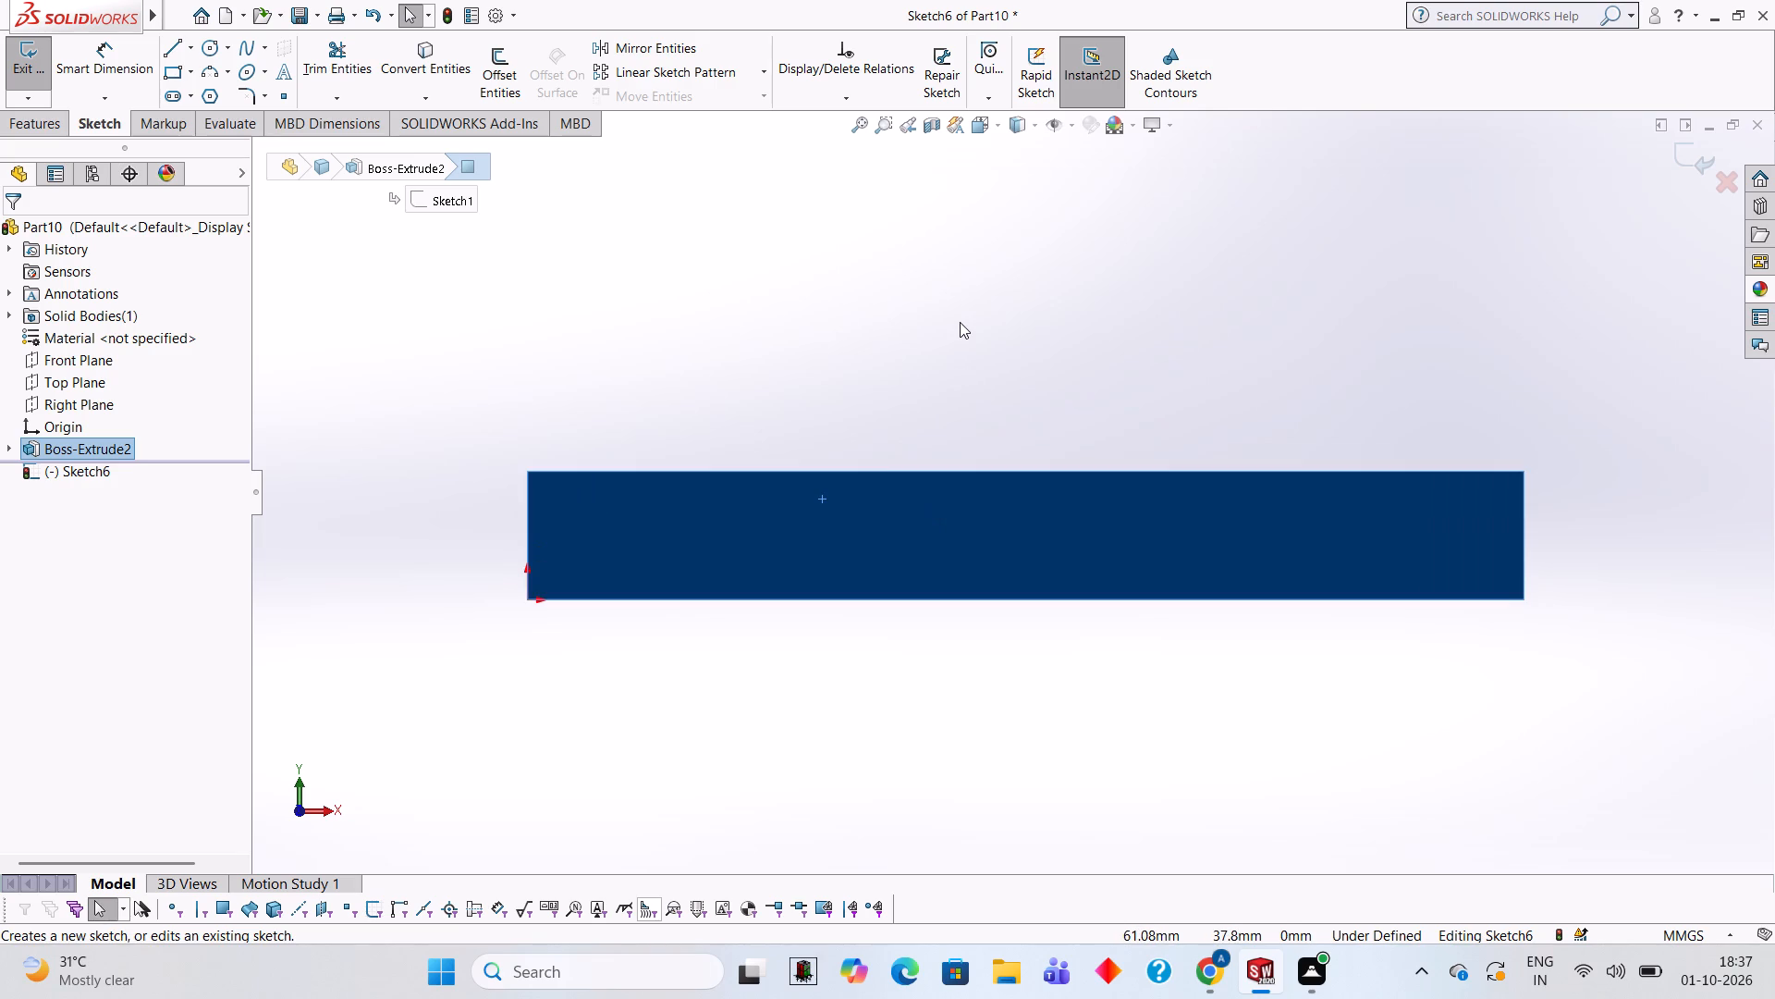
scroll(960, 322, "down", 1)
left_click(173, 55)
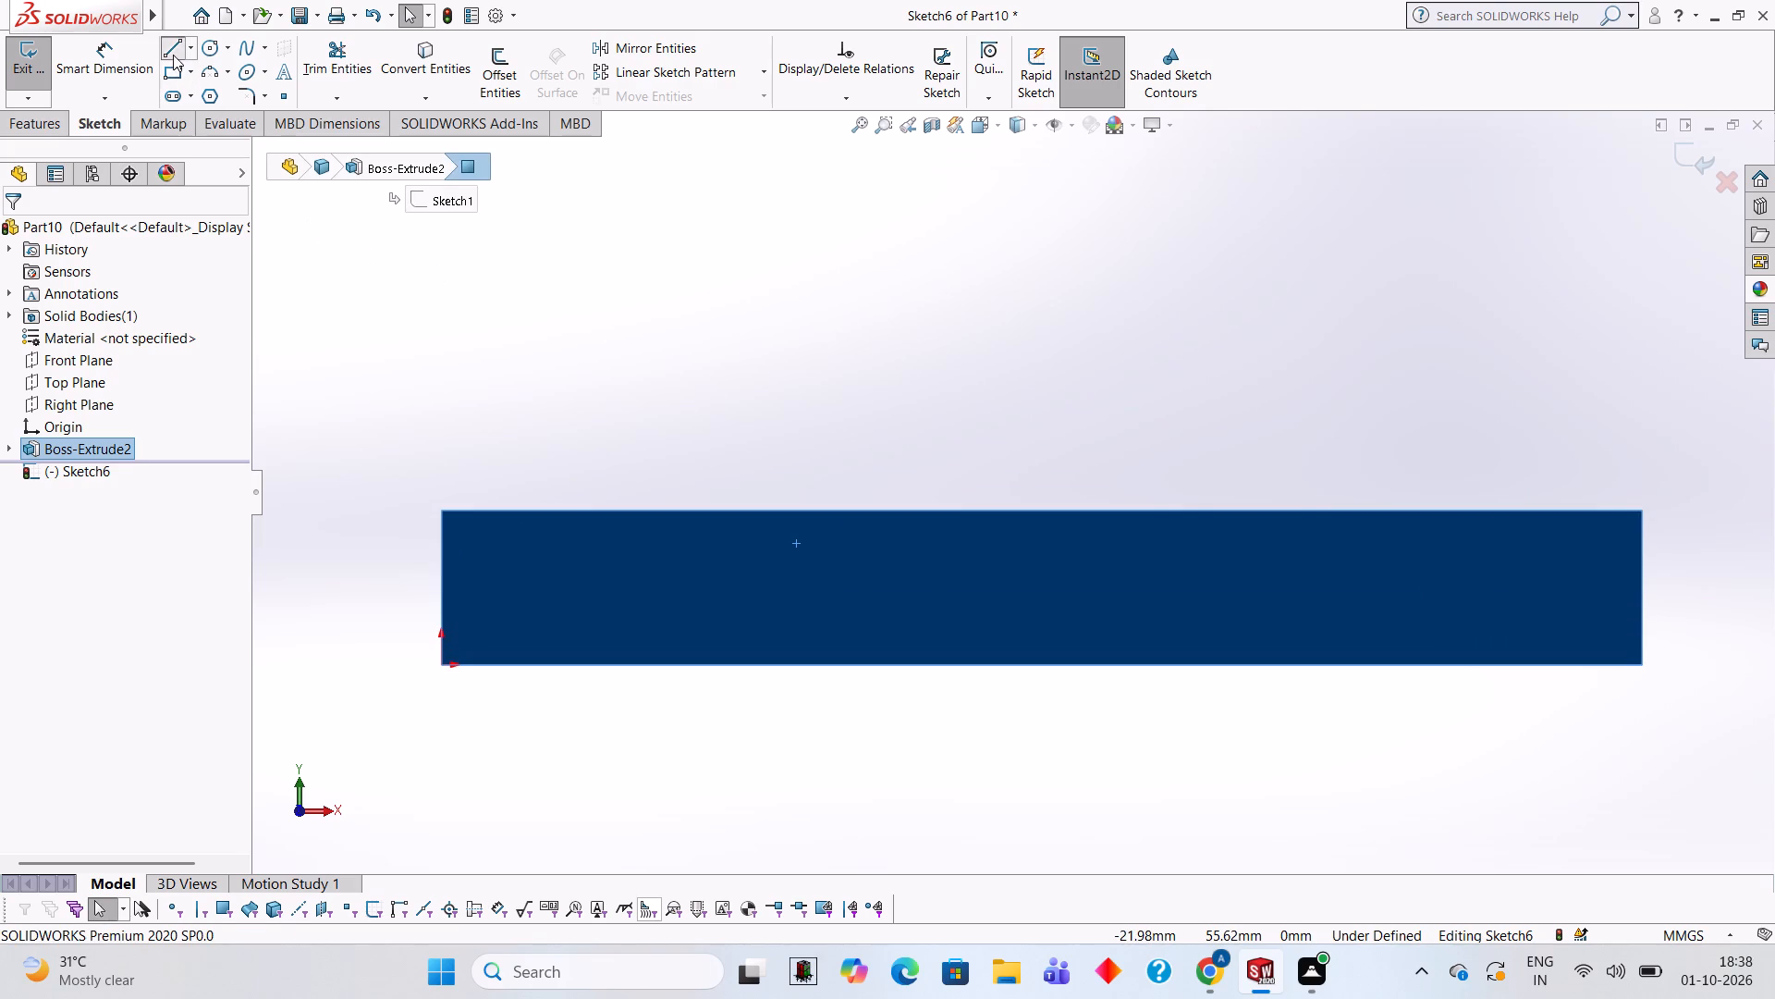
left_click(441, 509)
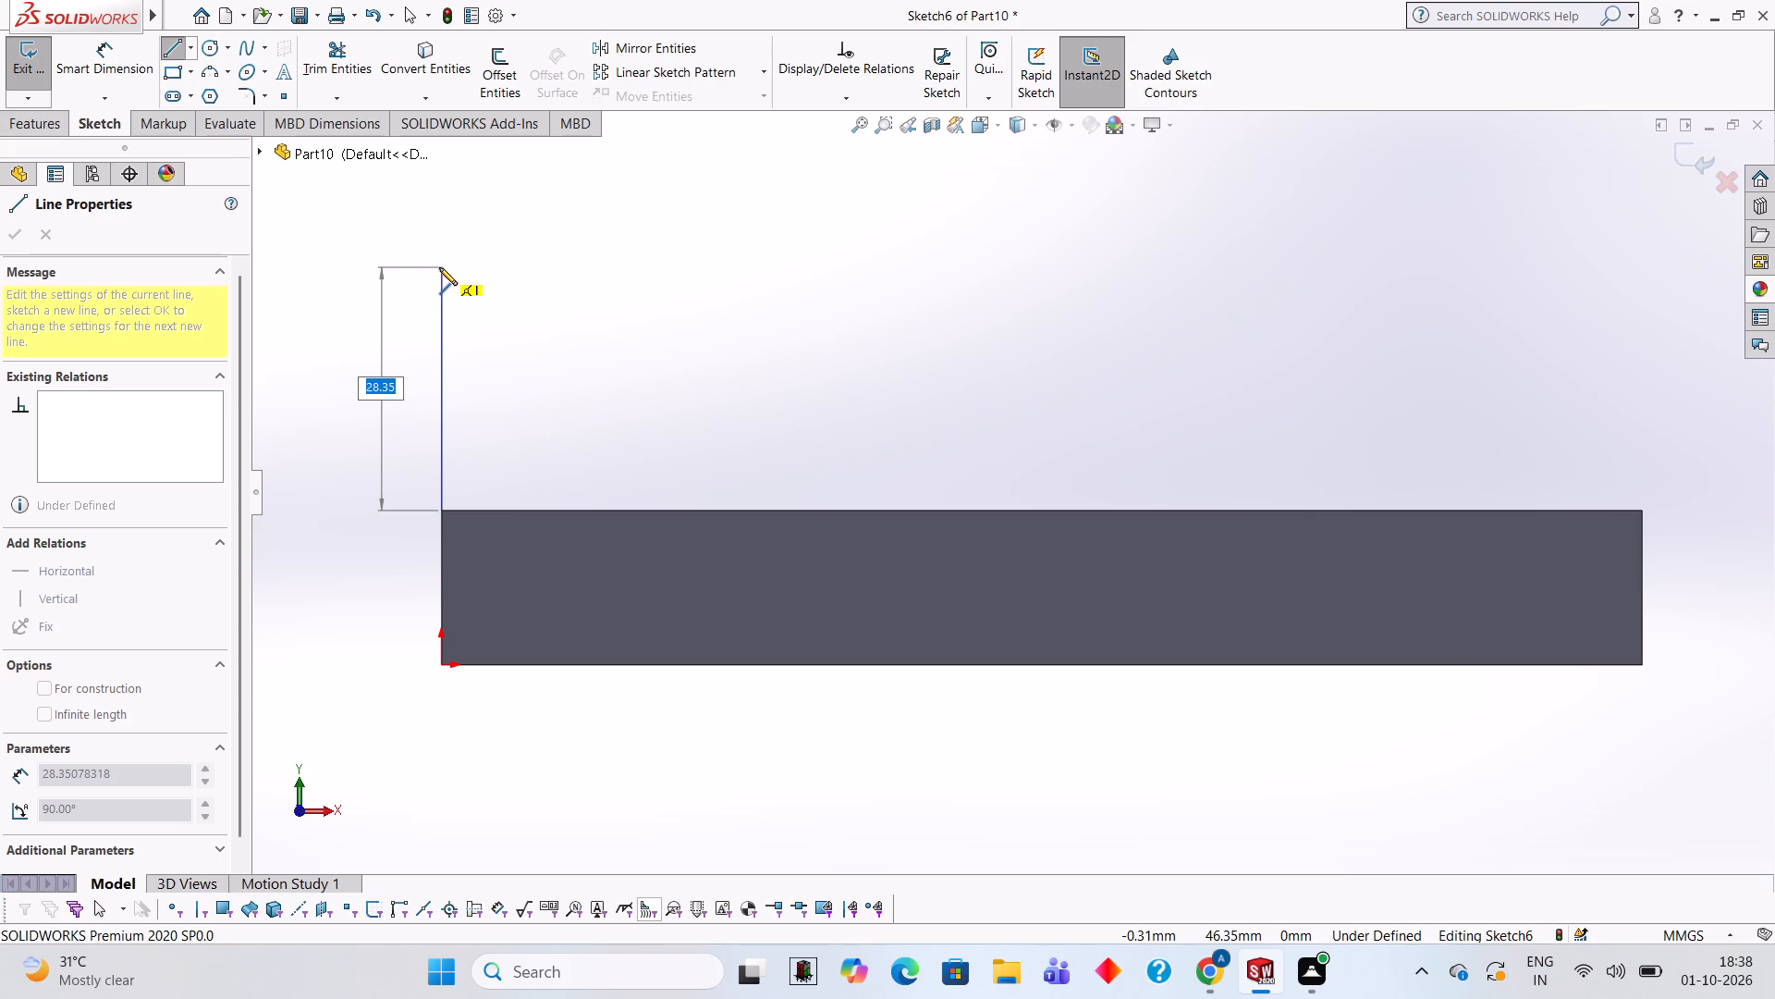
type("50")
key("Return")
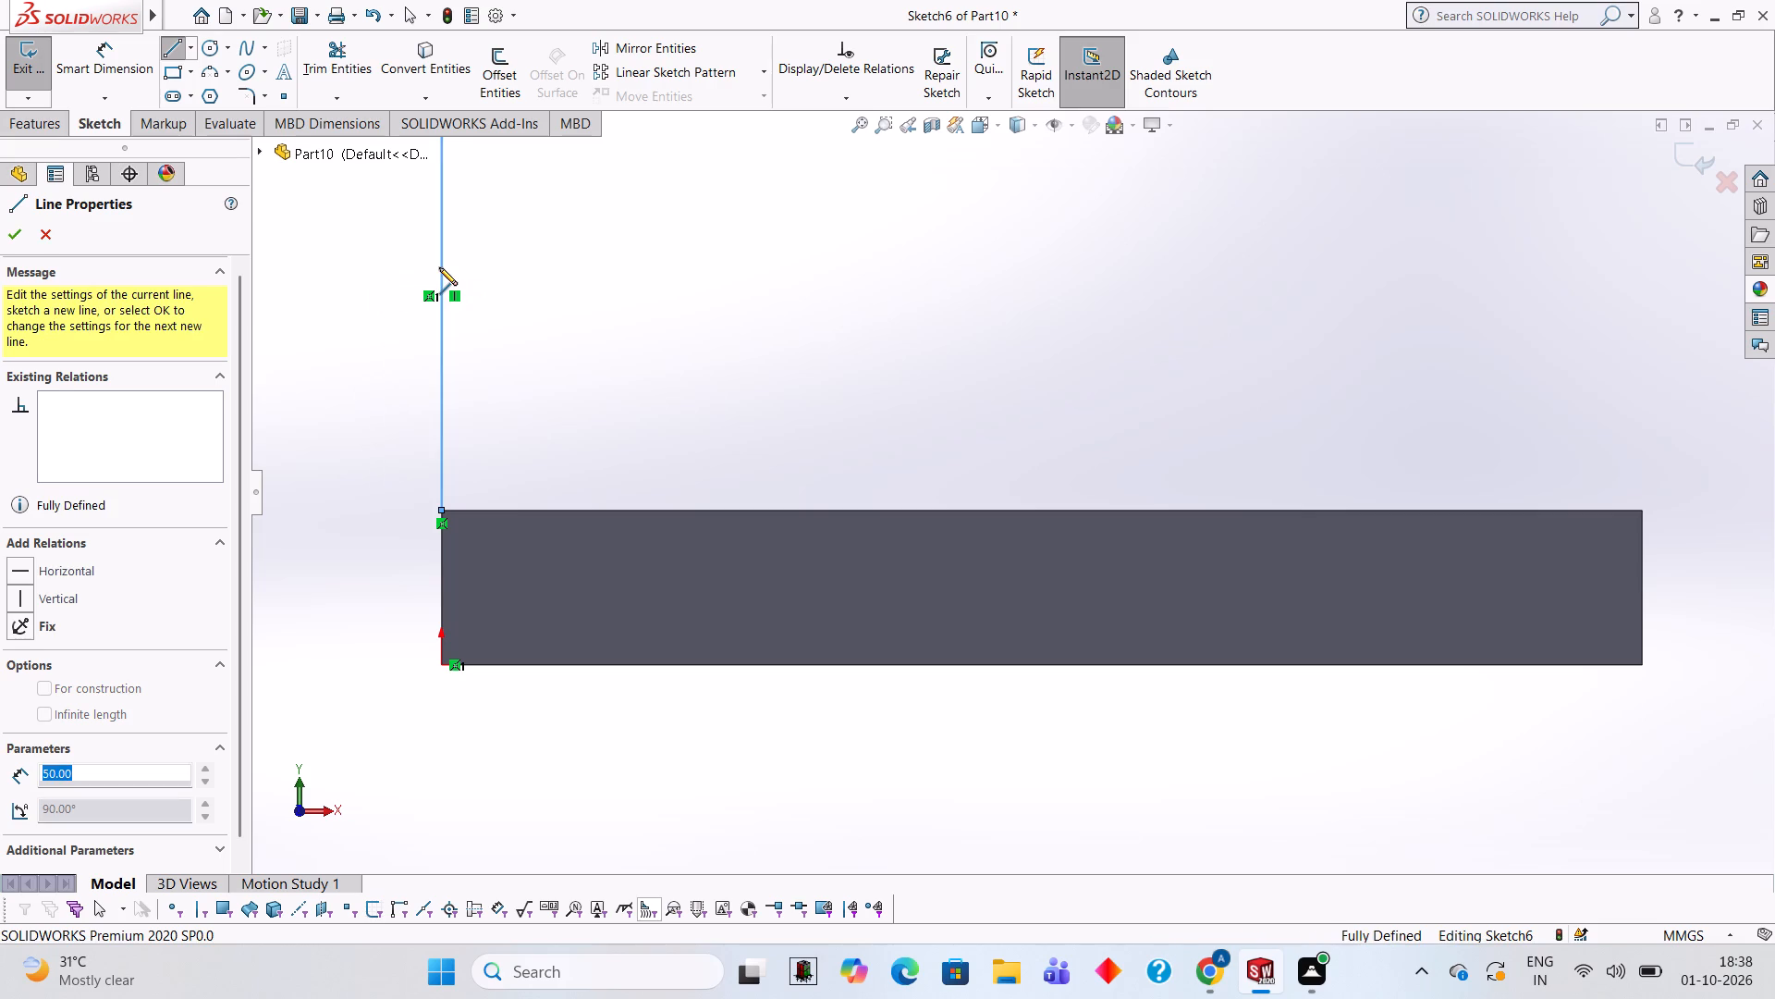
scroll(436, 262, "up", 2)
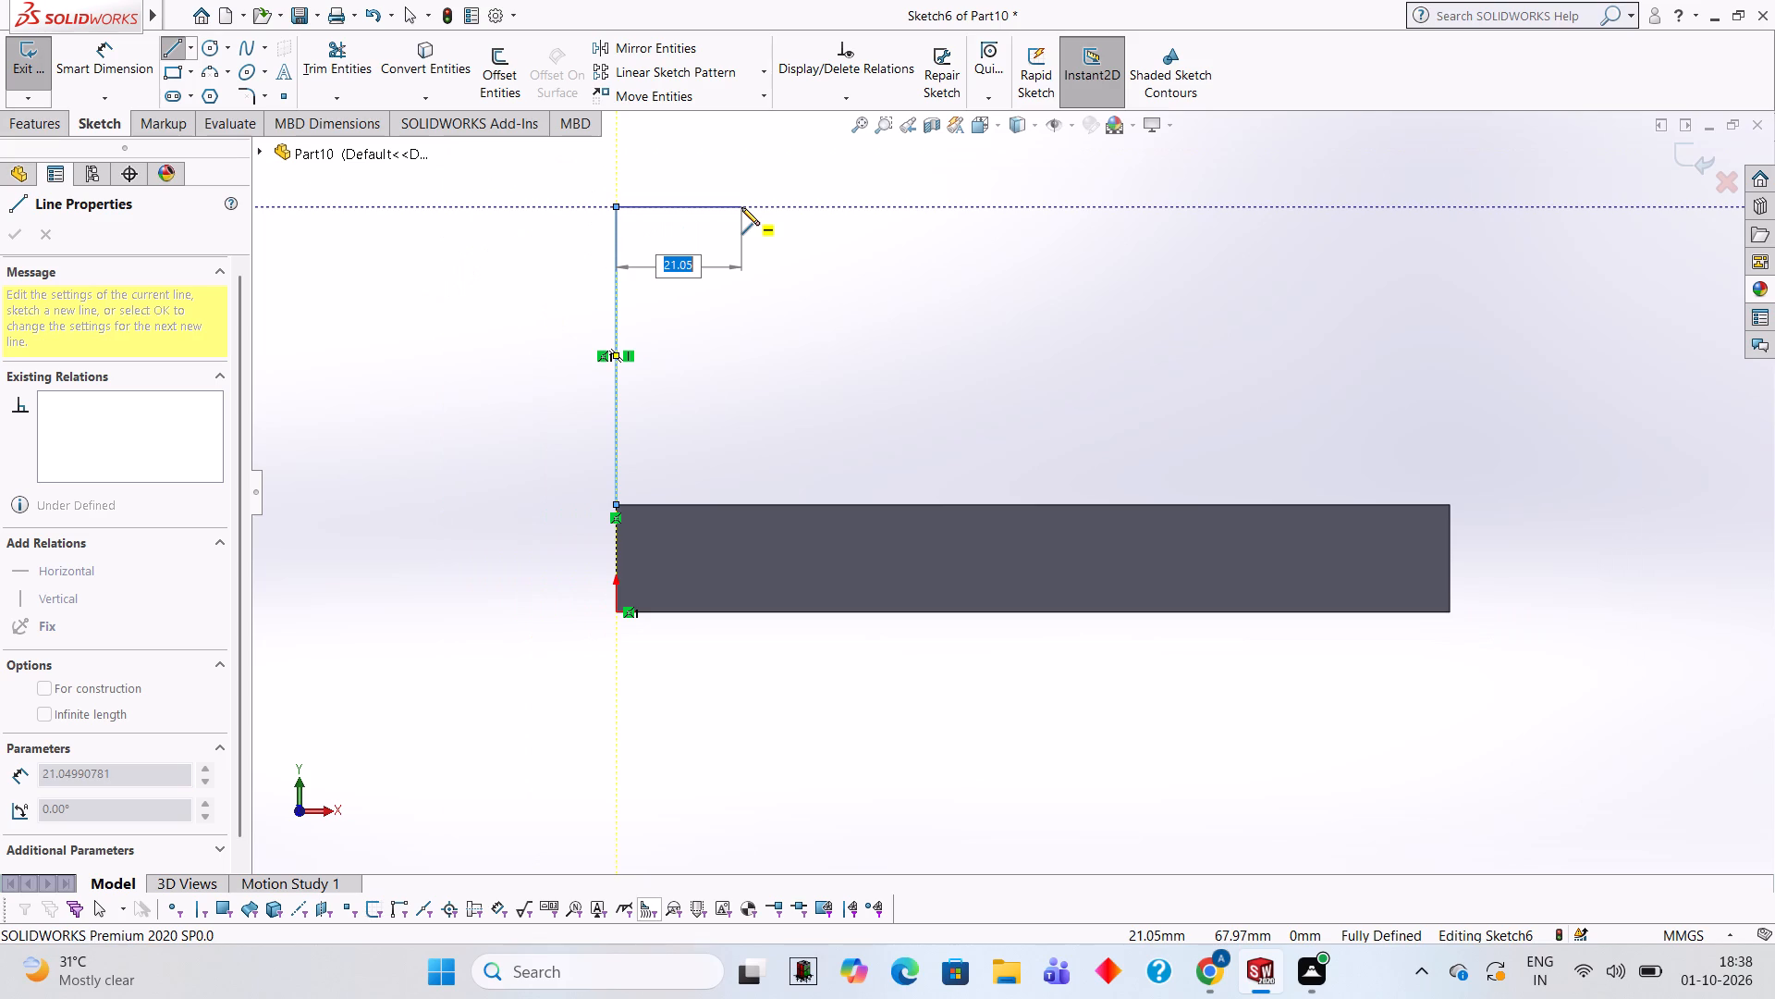
Draw an 18 mm horizontal line inward from the top of the 50 mm vertical line, and end the chain.
type("18")
key("Return")
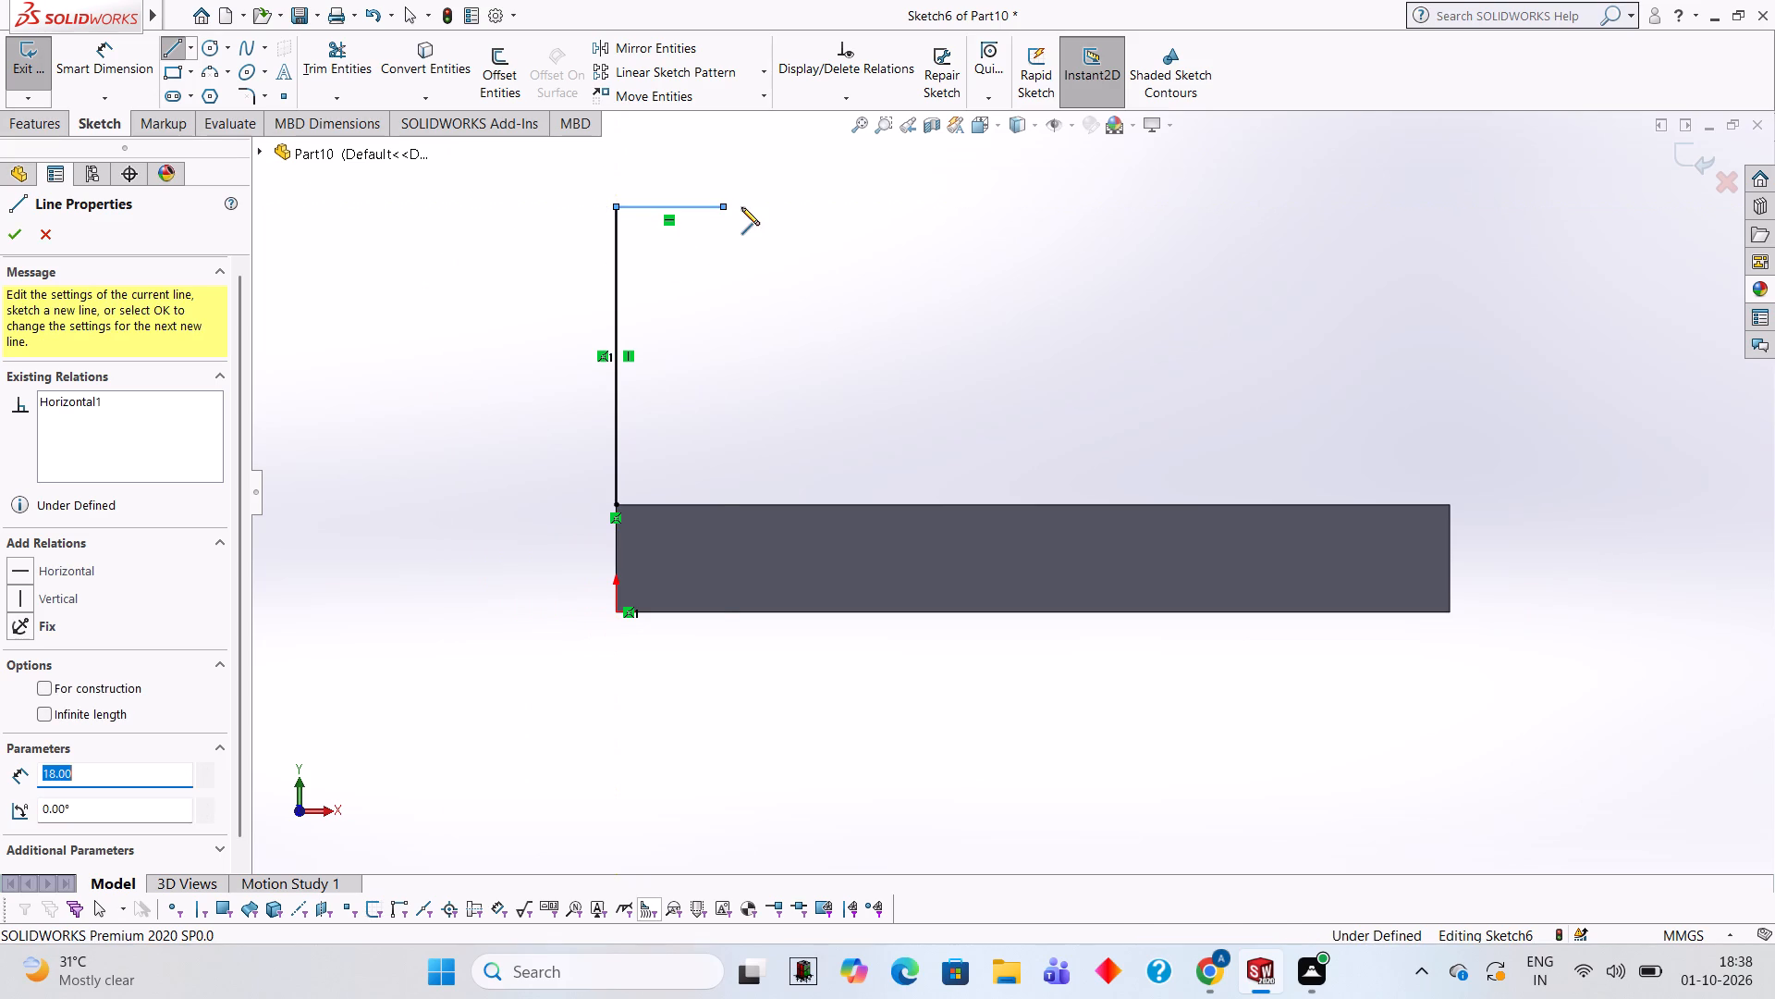
key("Escape")
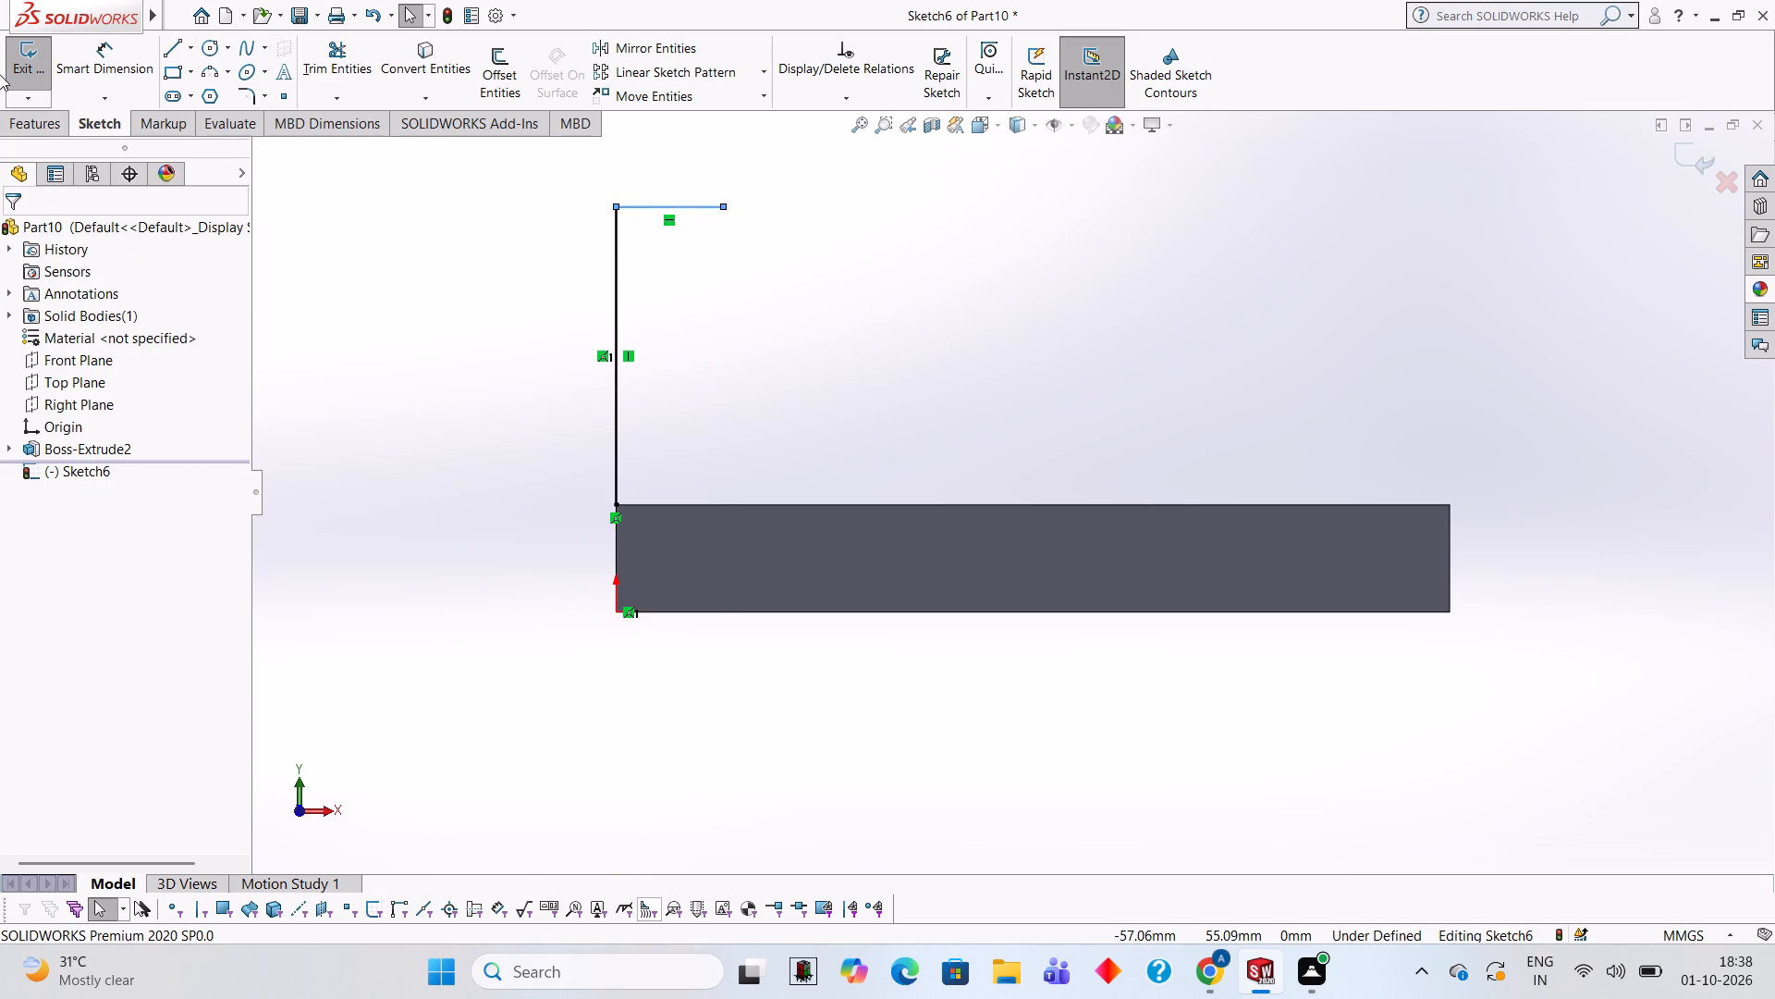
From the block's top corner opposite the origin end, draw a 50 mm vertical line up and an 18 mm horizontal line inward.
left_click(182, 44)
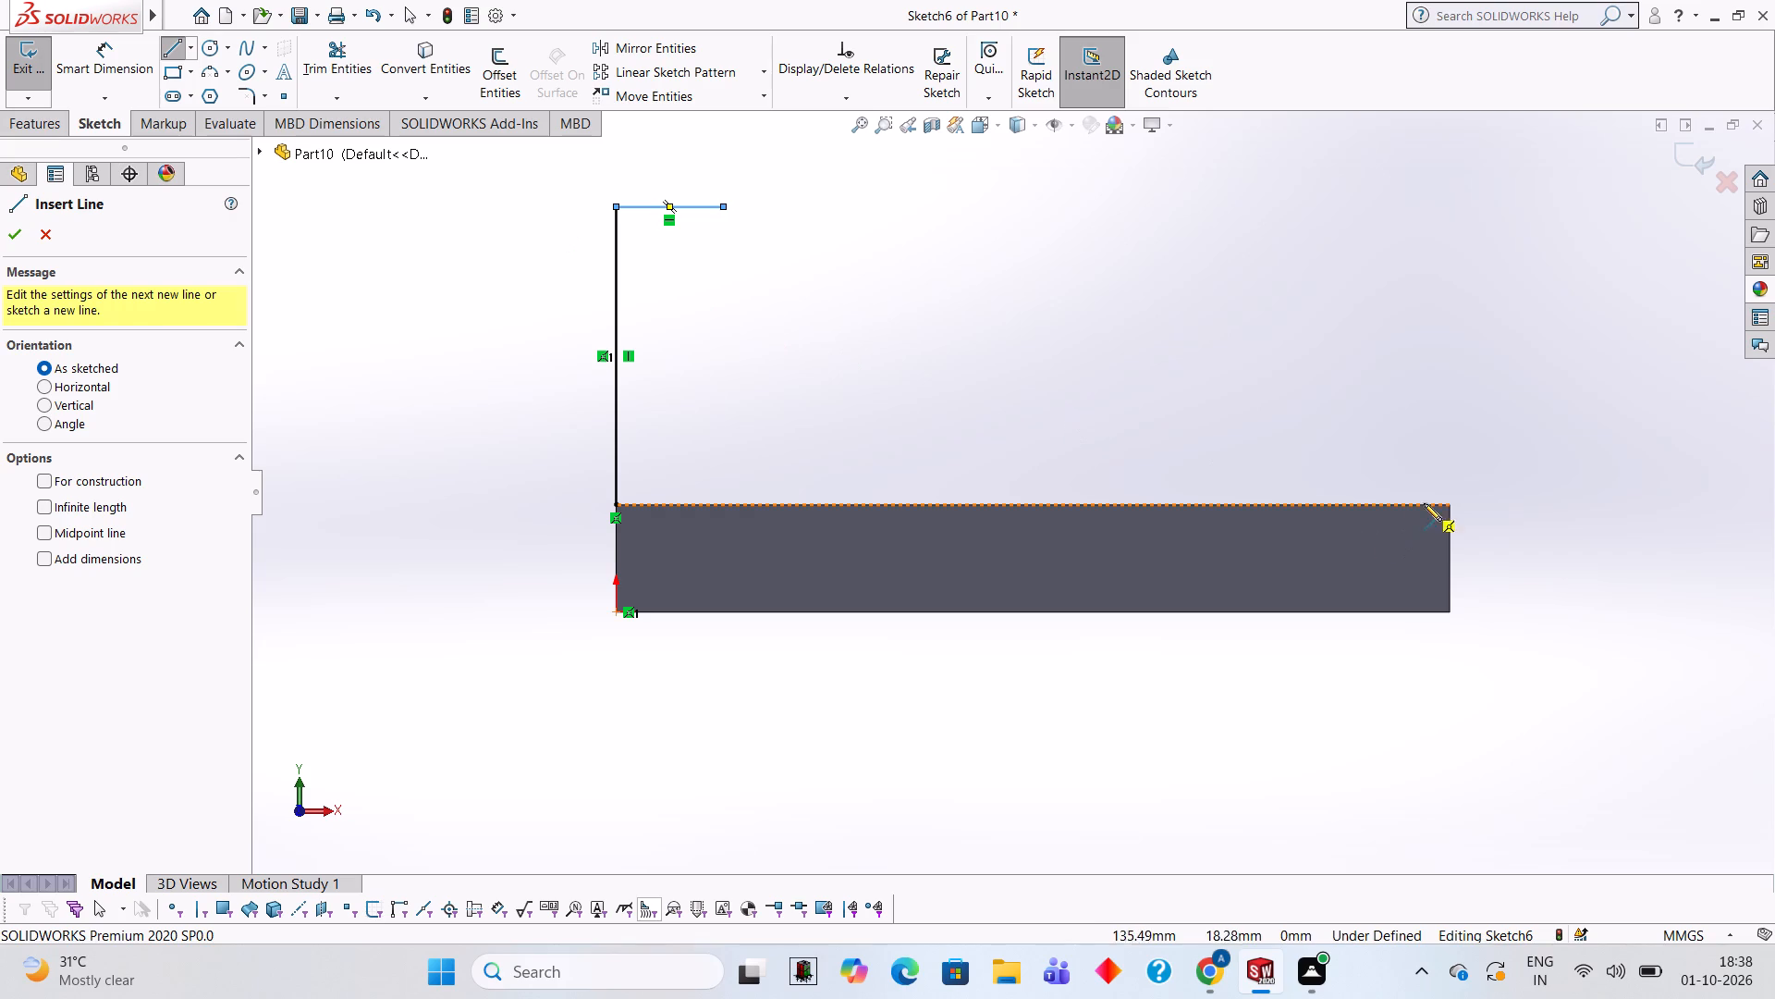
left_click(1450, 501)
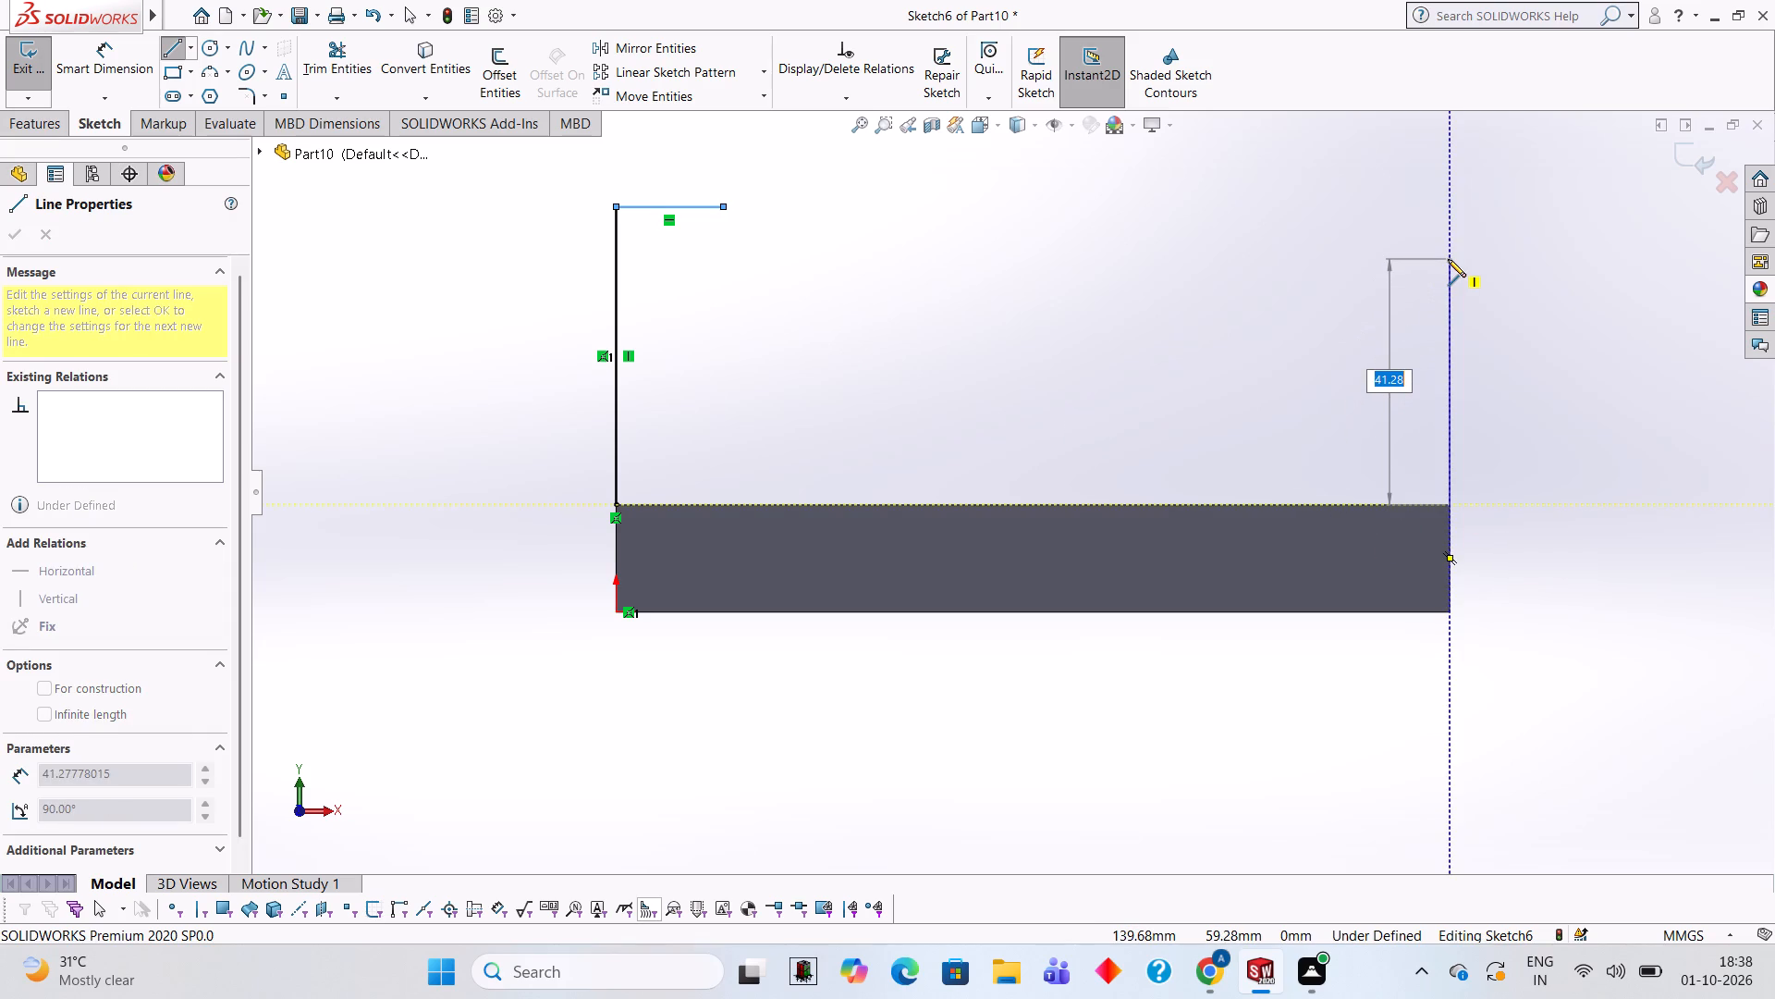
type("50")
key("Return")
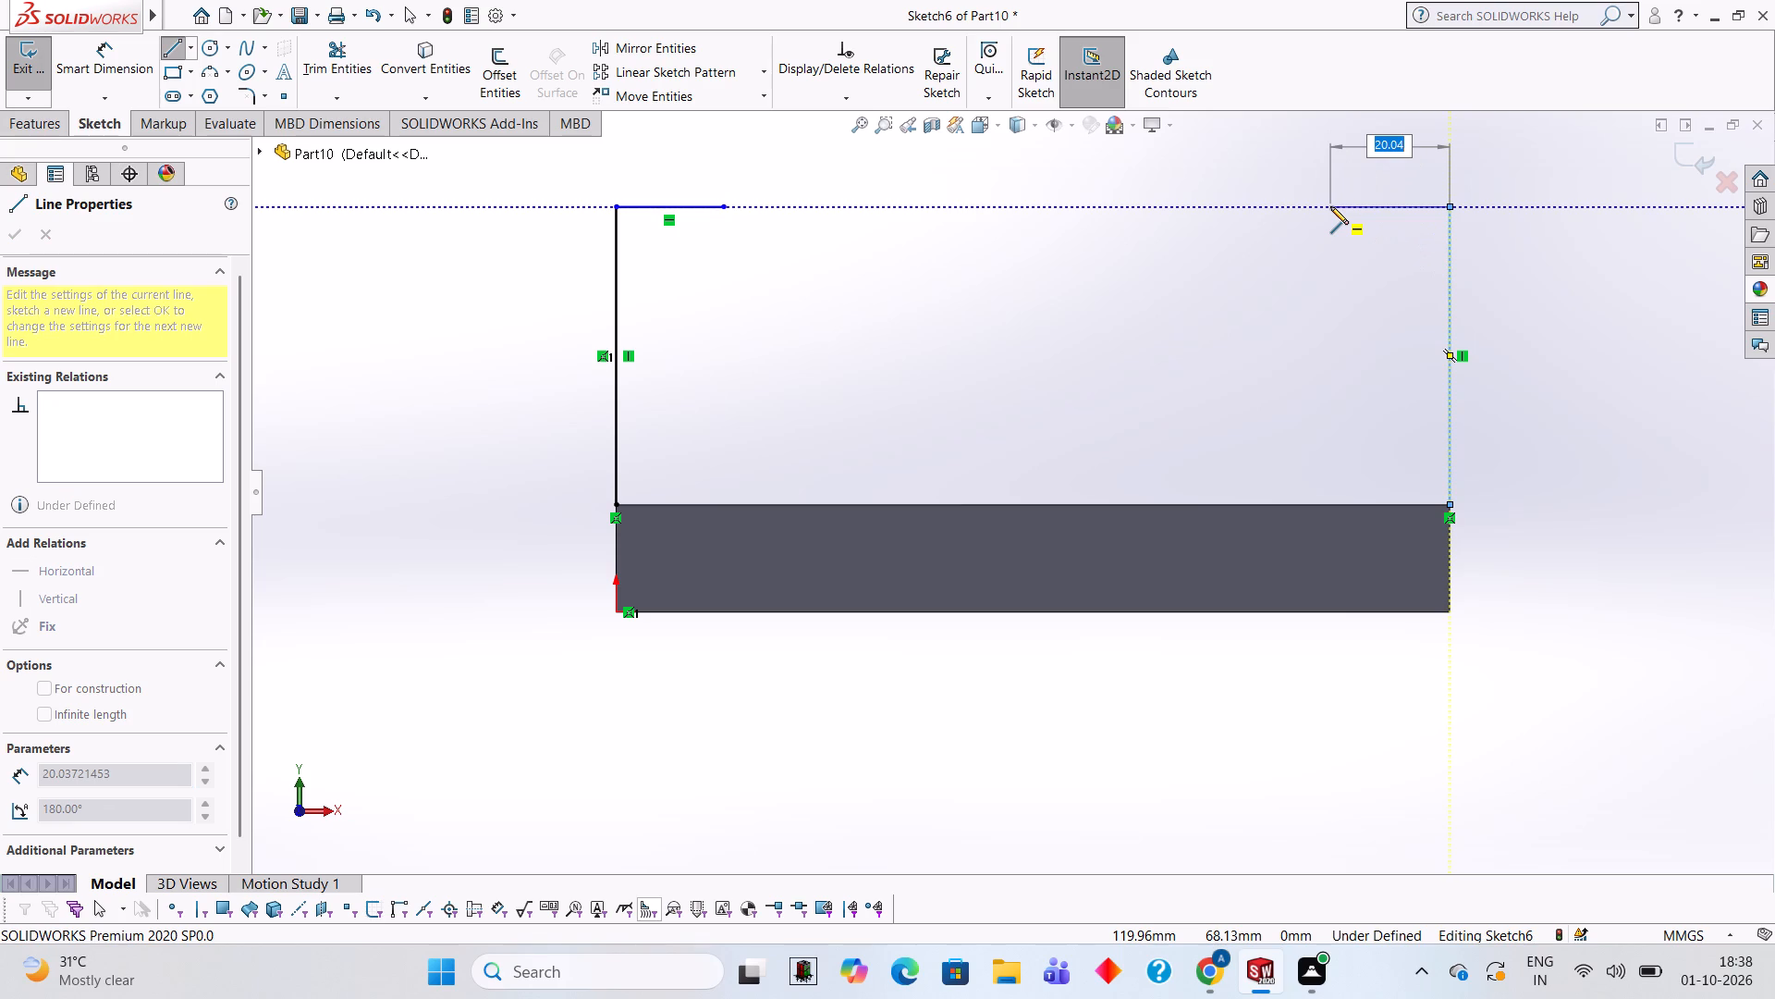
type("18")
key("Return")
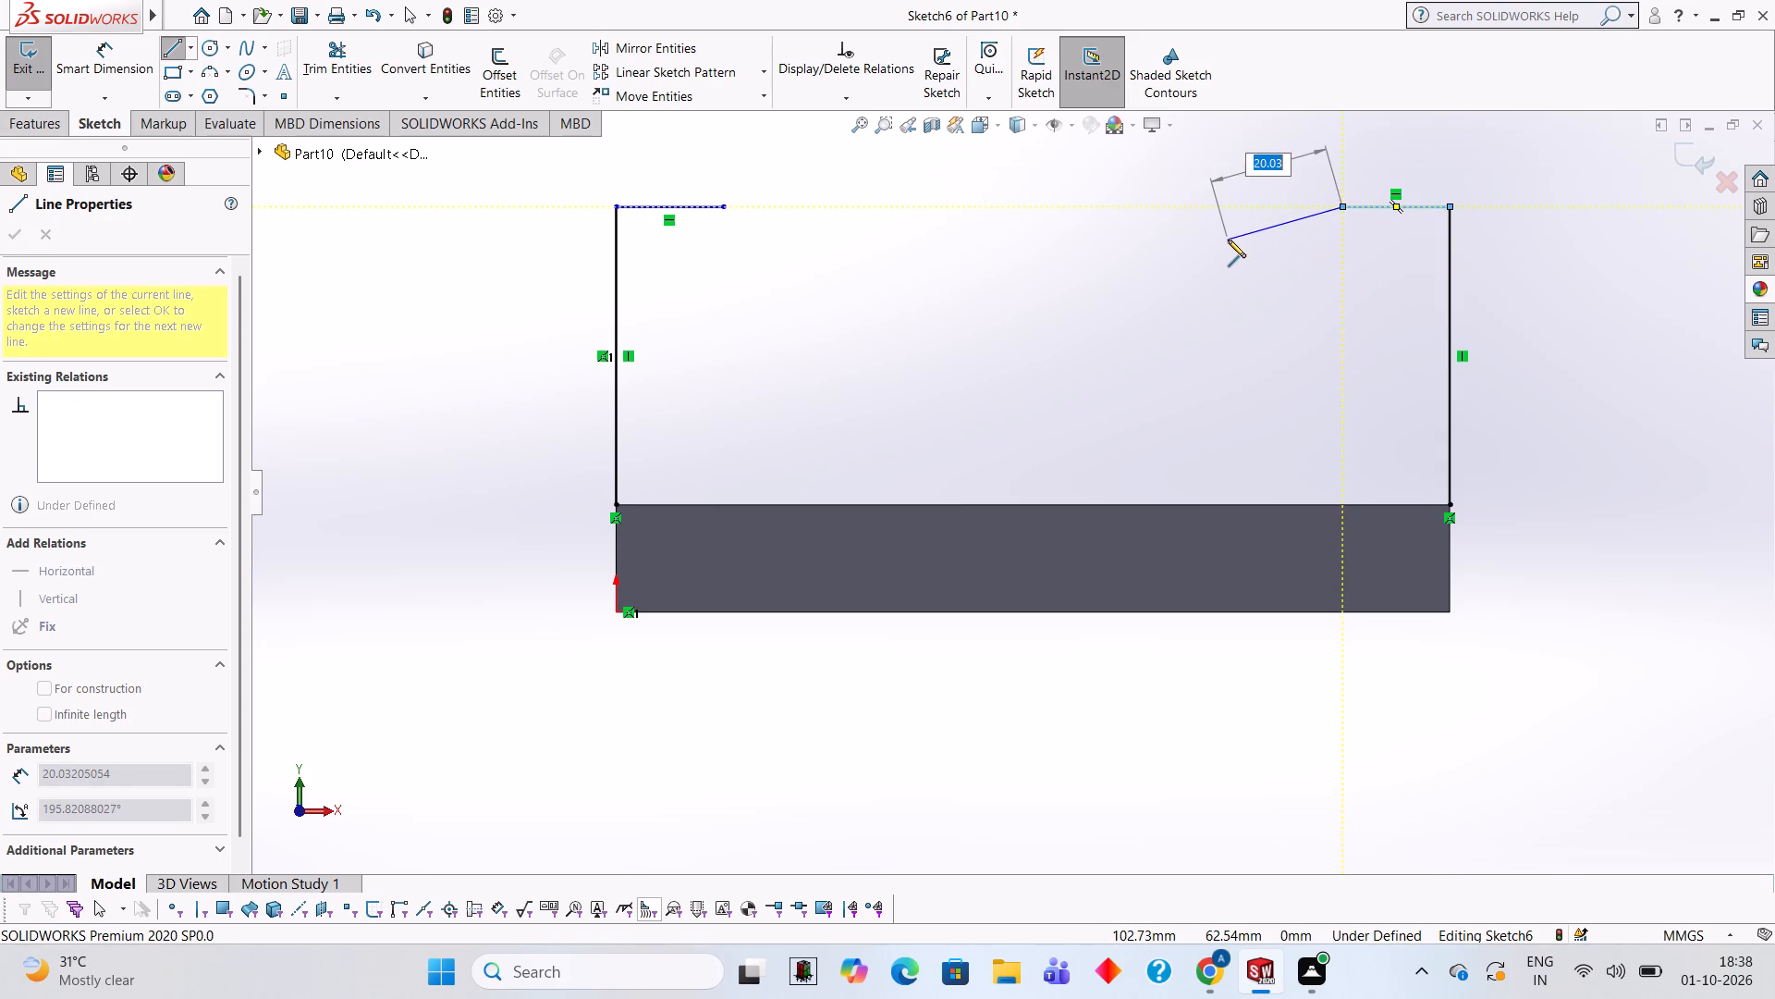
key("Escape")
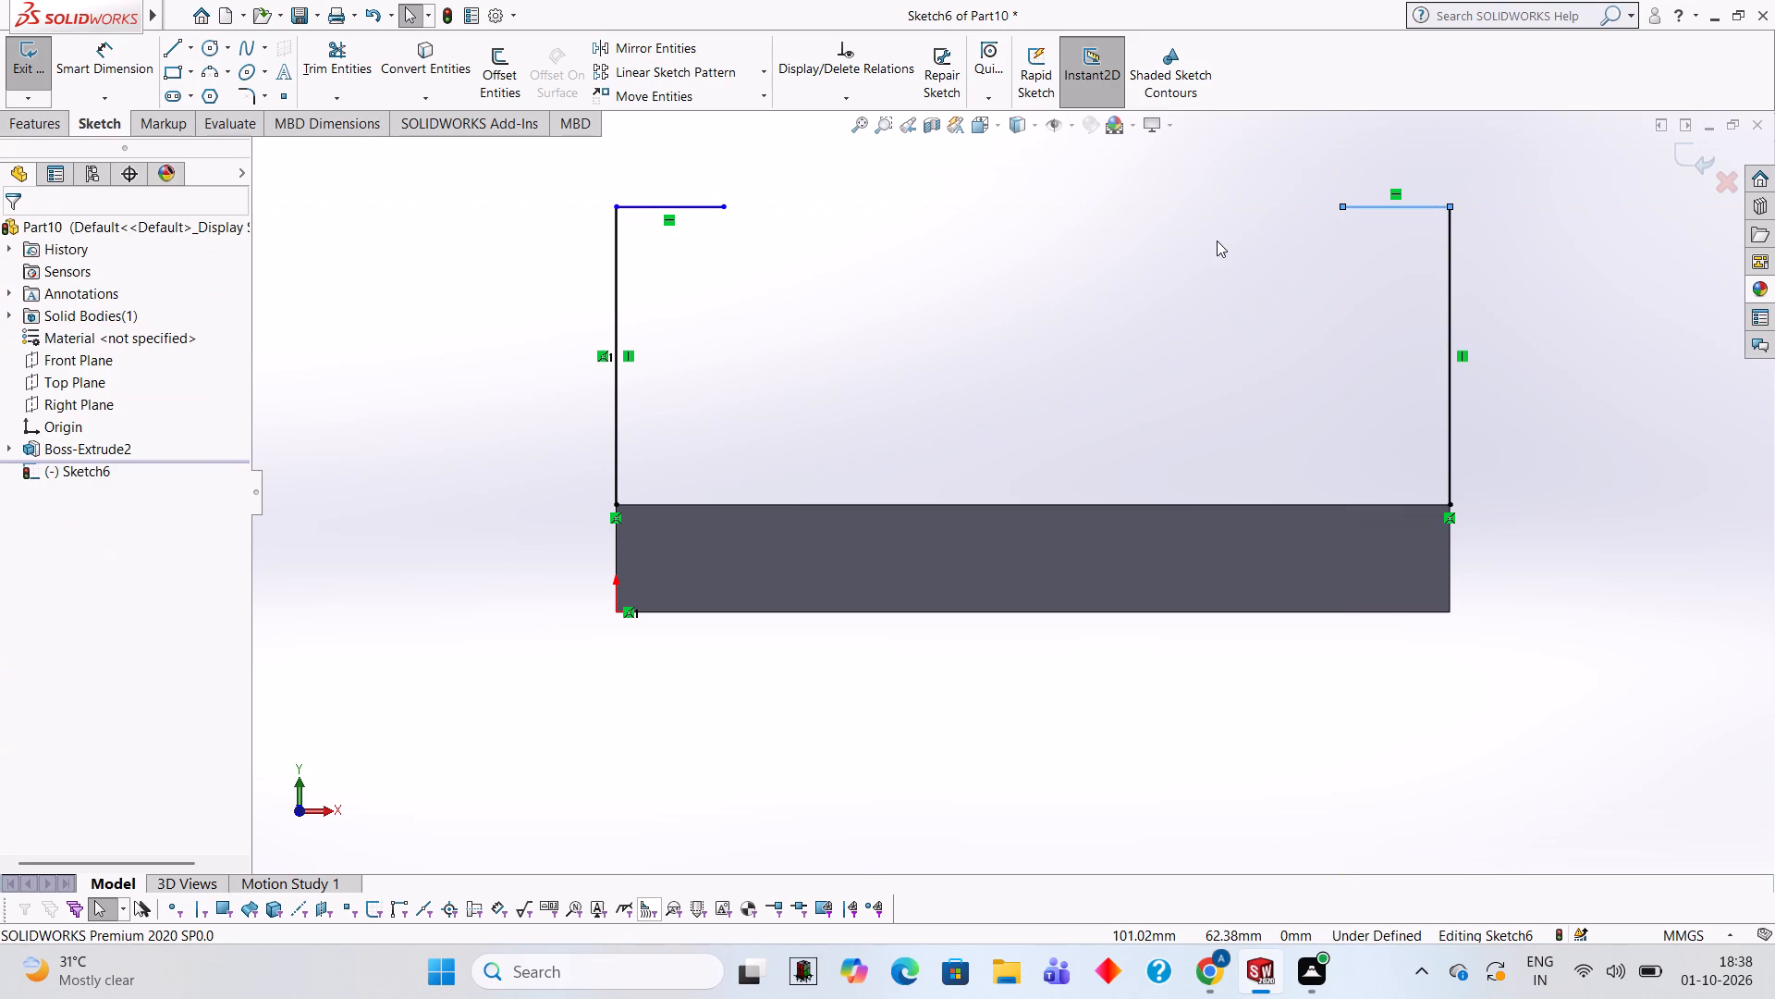
Draw a 10 mm vertical line down from the free end of the origin-side 18 mm line.
left_click(172, 55)
left_click(723, 206)
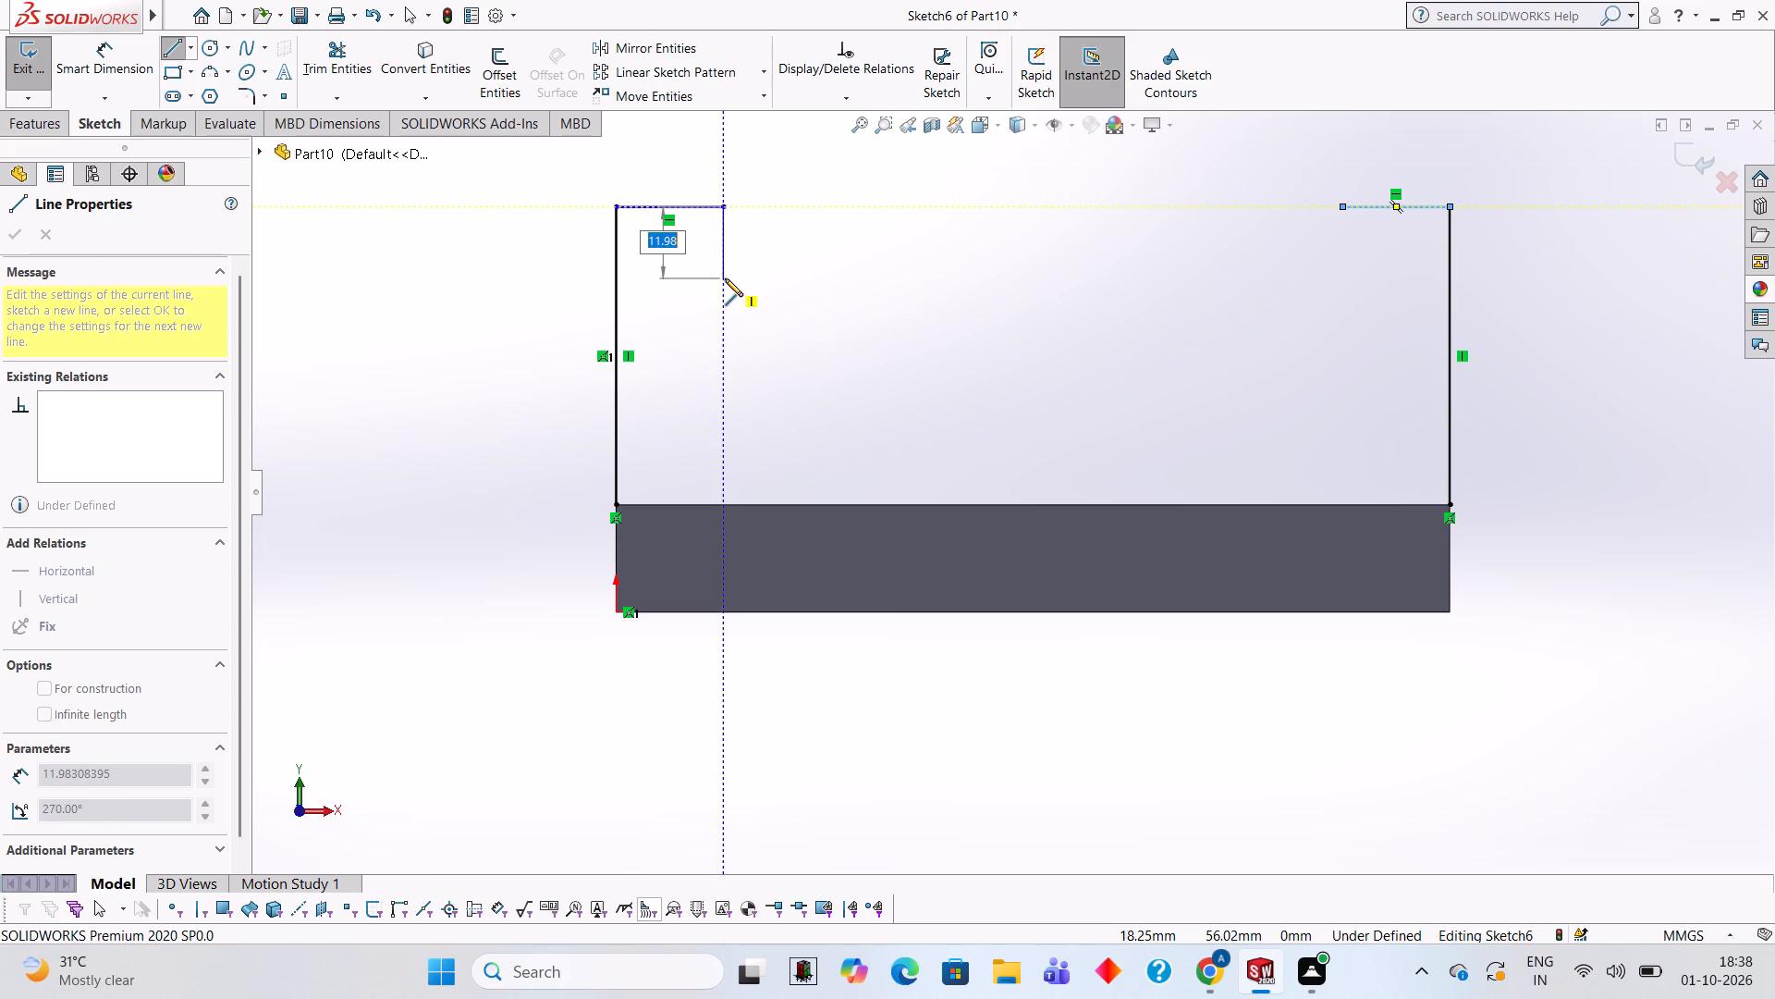
type("10")
key("Return")
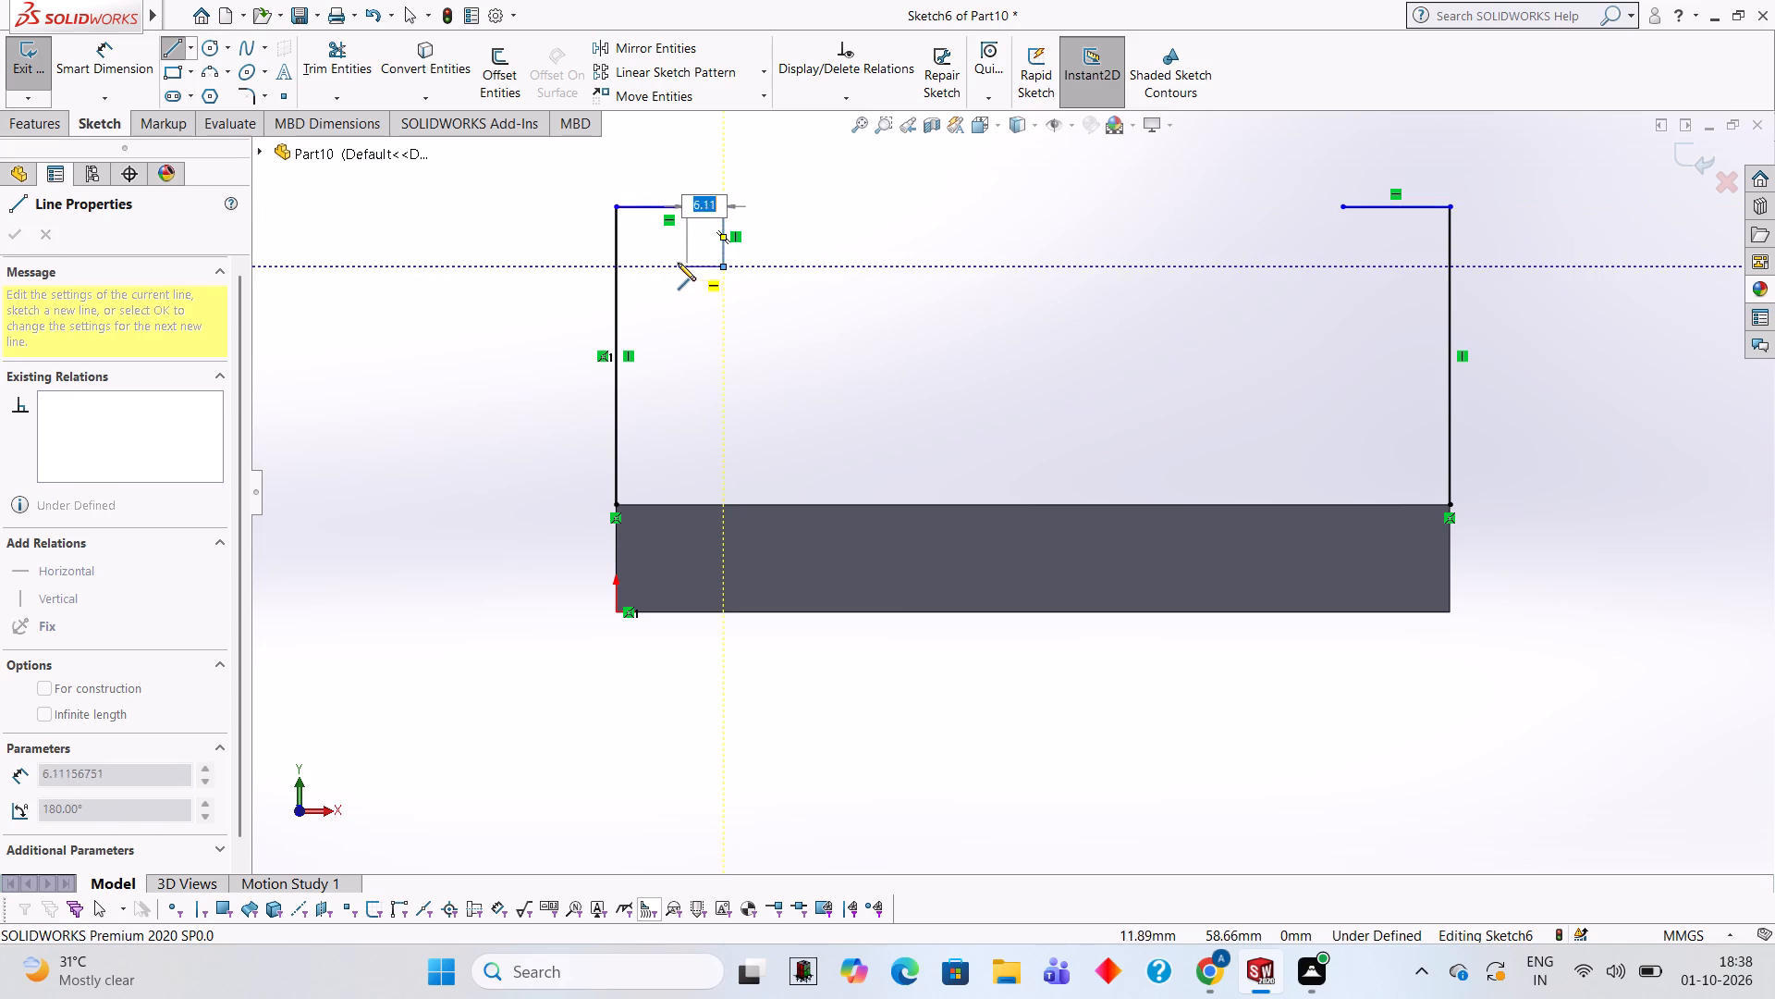
key("Escape")
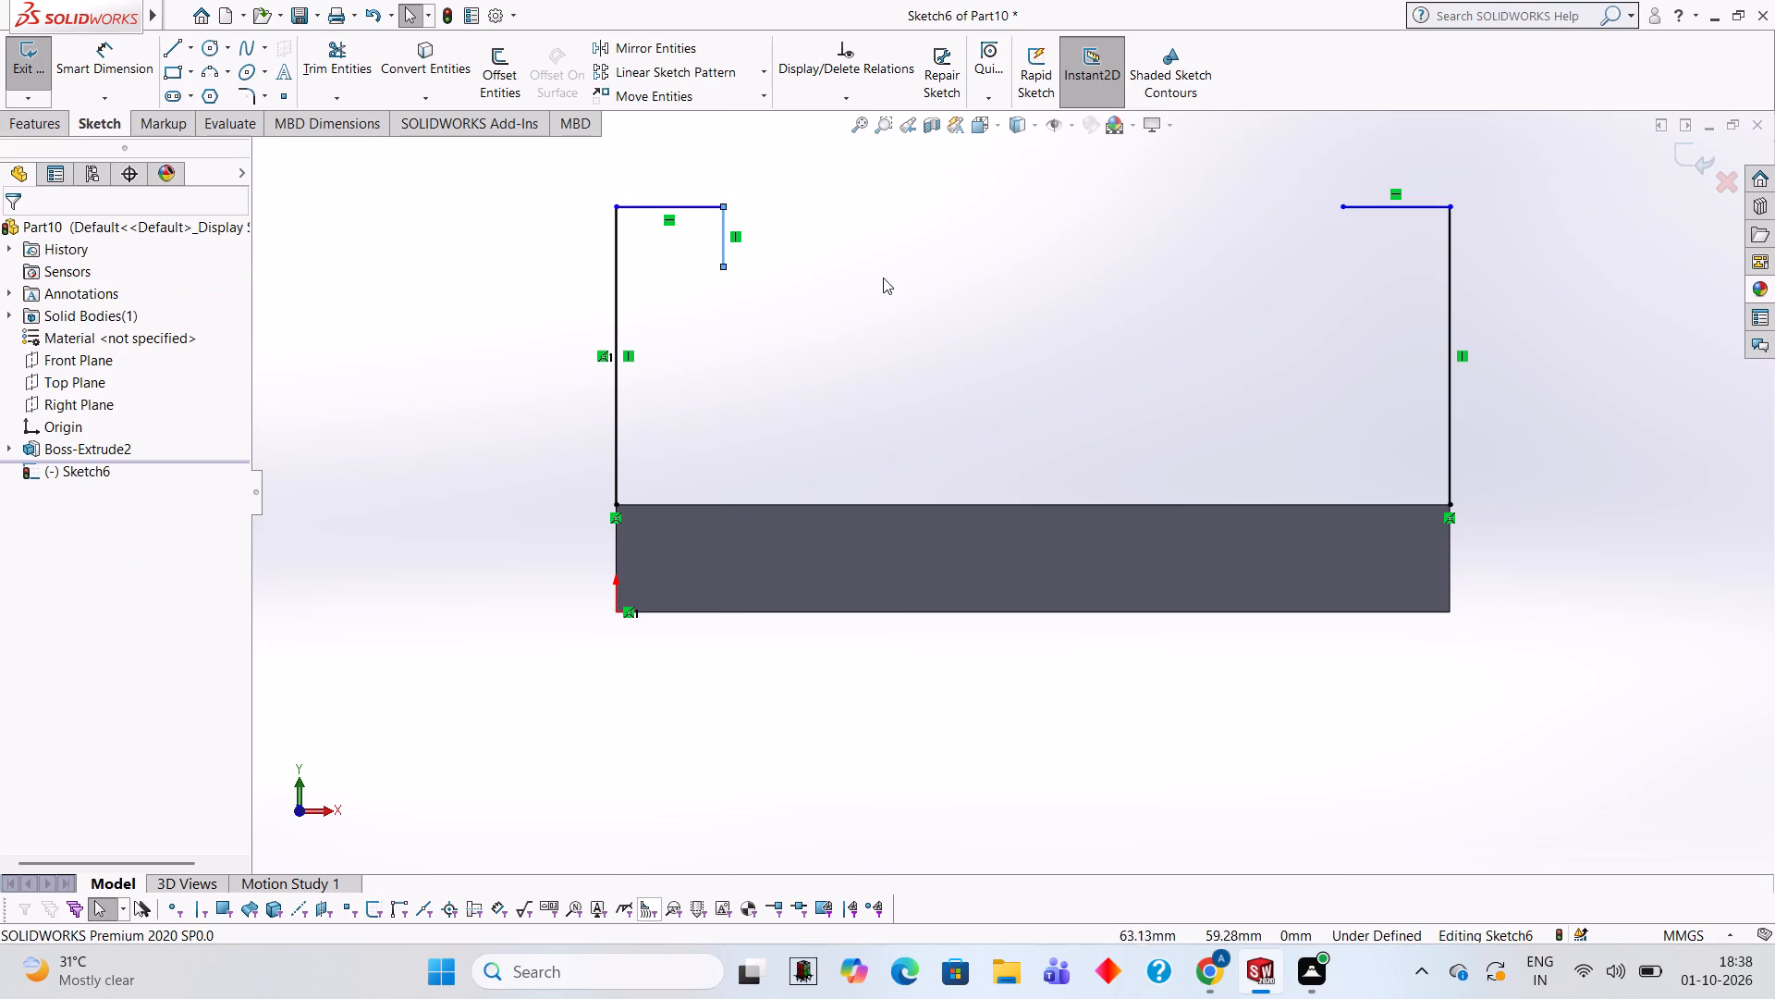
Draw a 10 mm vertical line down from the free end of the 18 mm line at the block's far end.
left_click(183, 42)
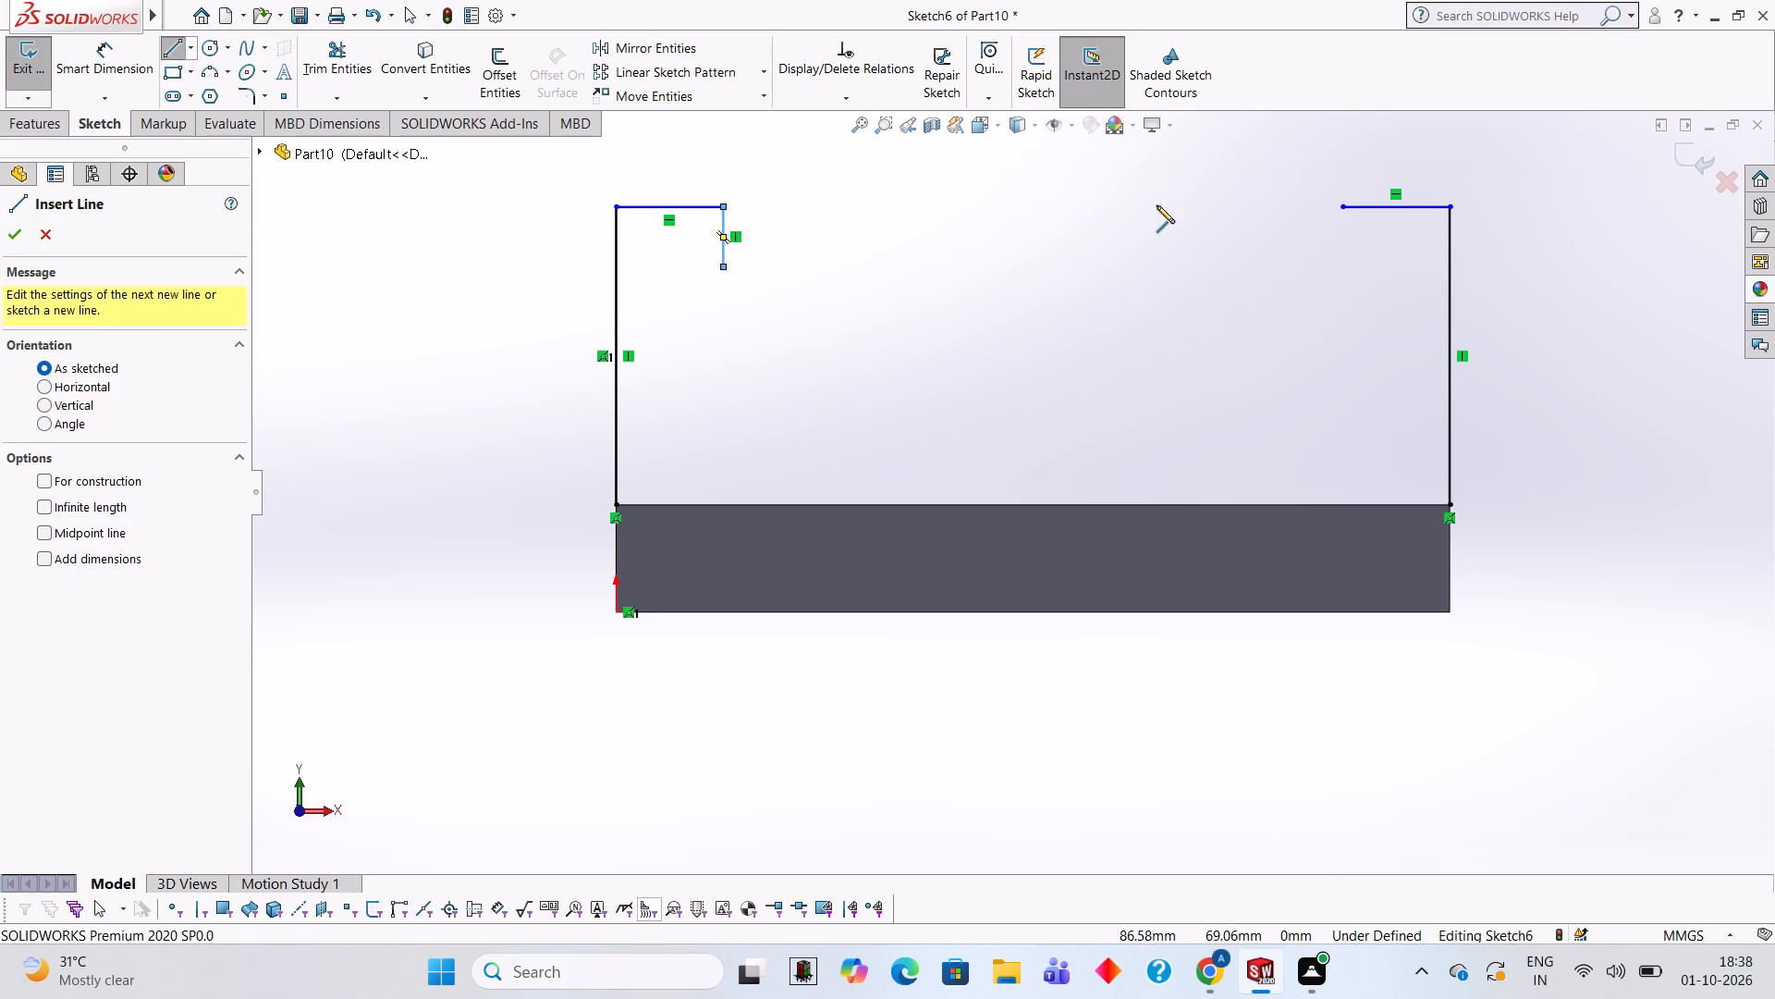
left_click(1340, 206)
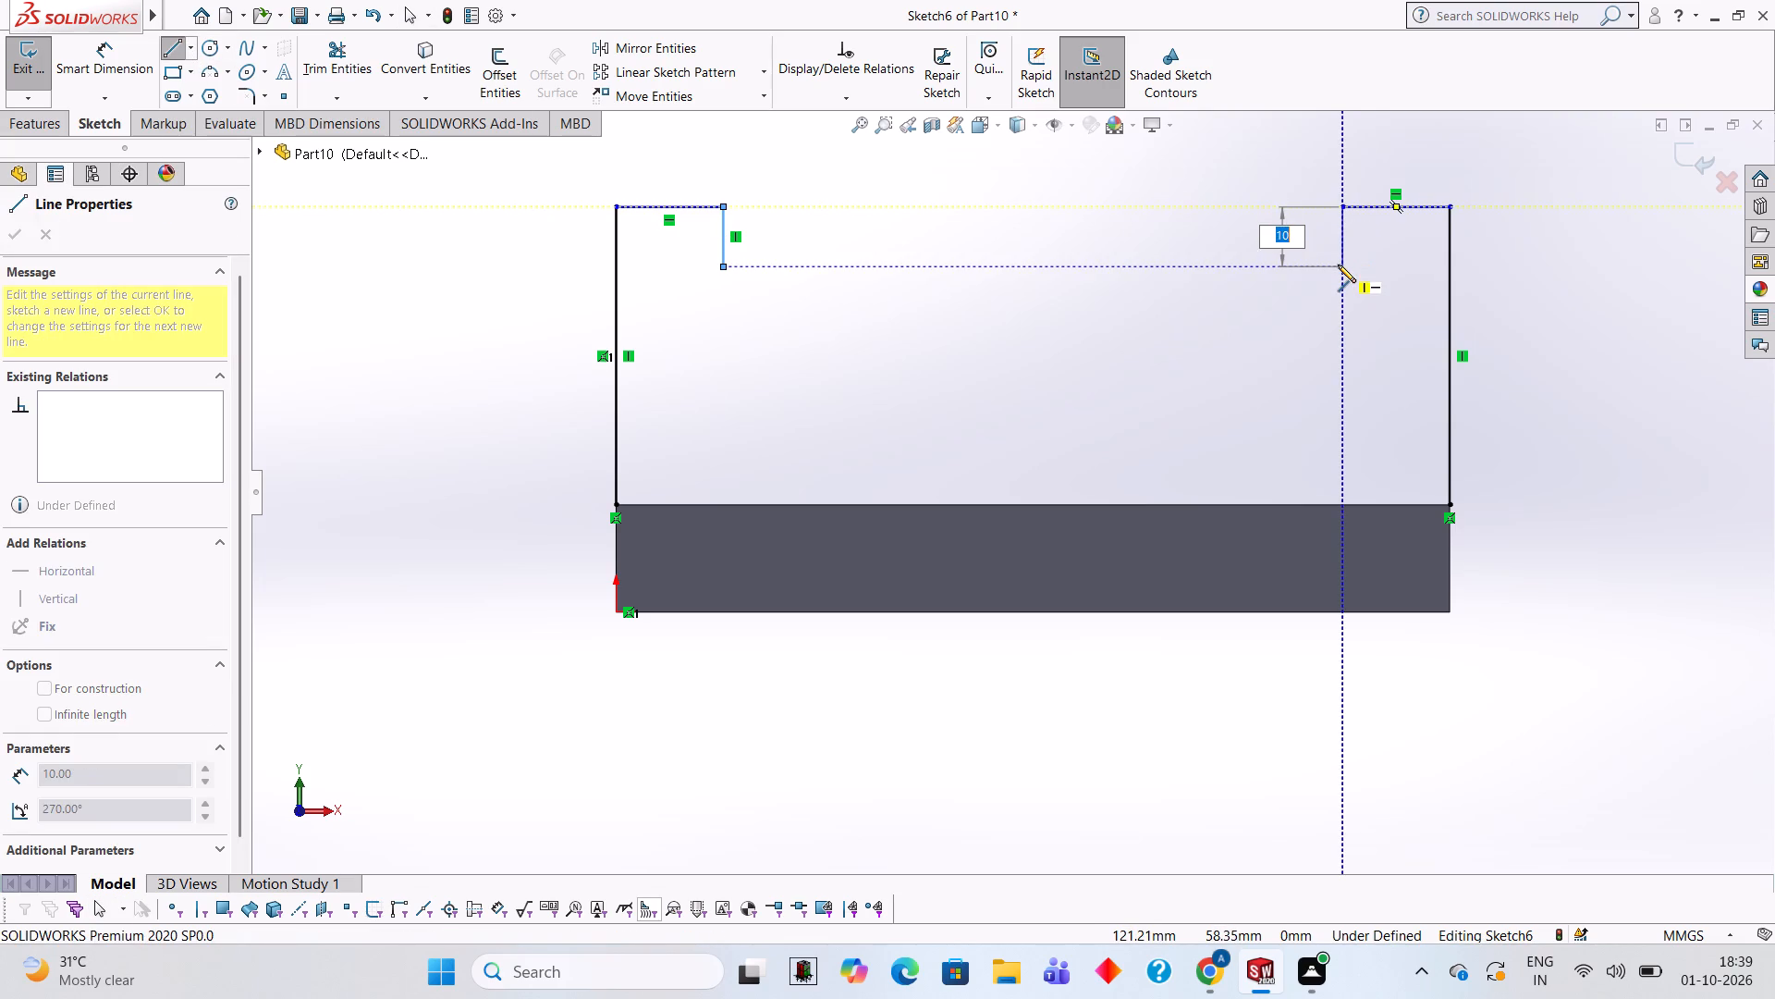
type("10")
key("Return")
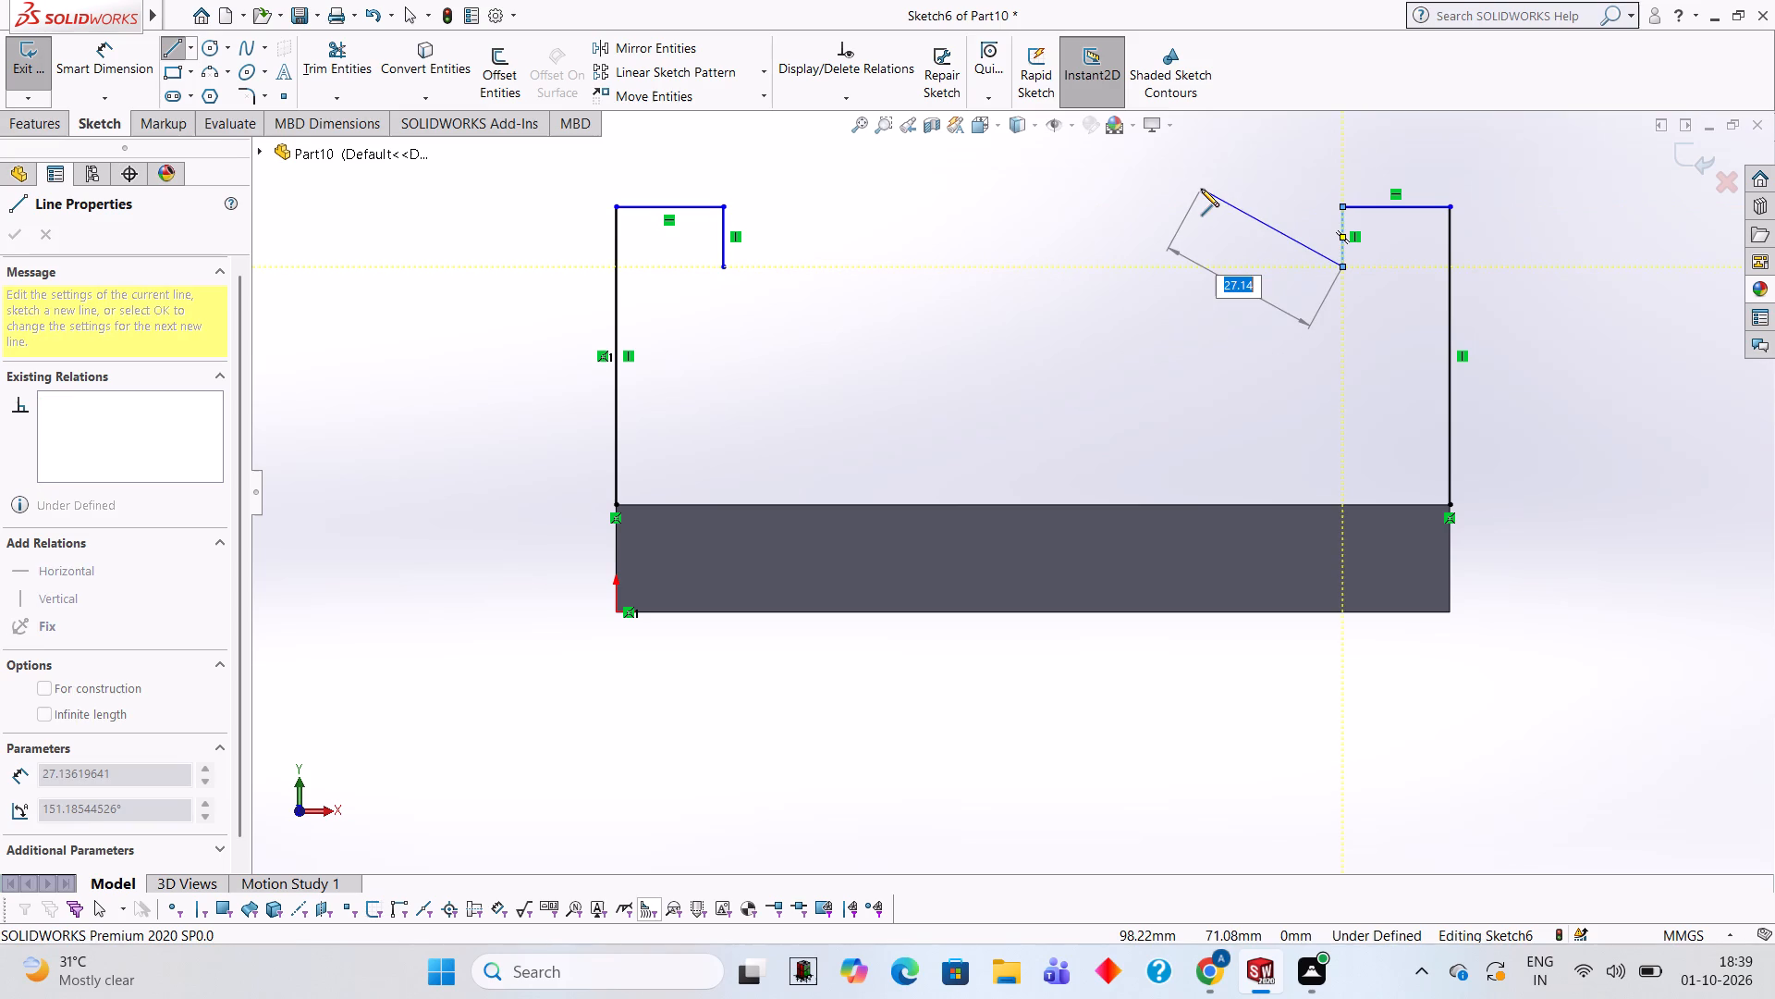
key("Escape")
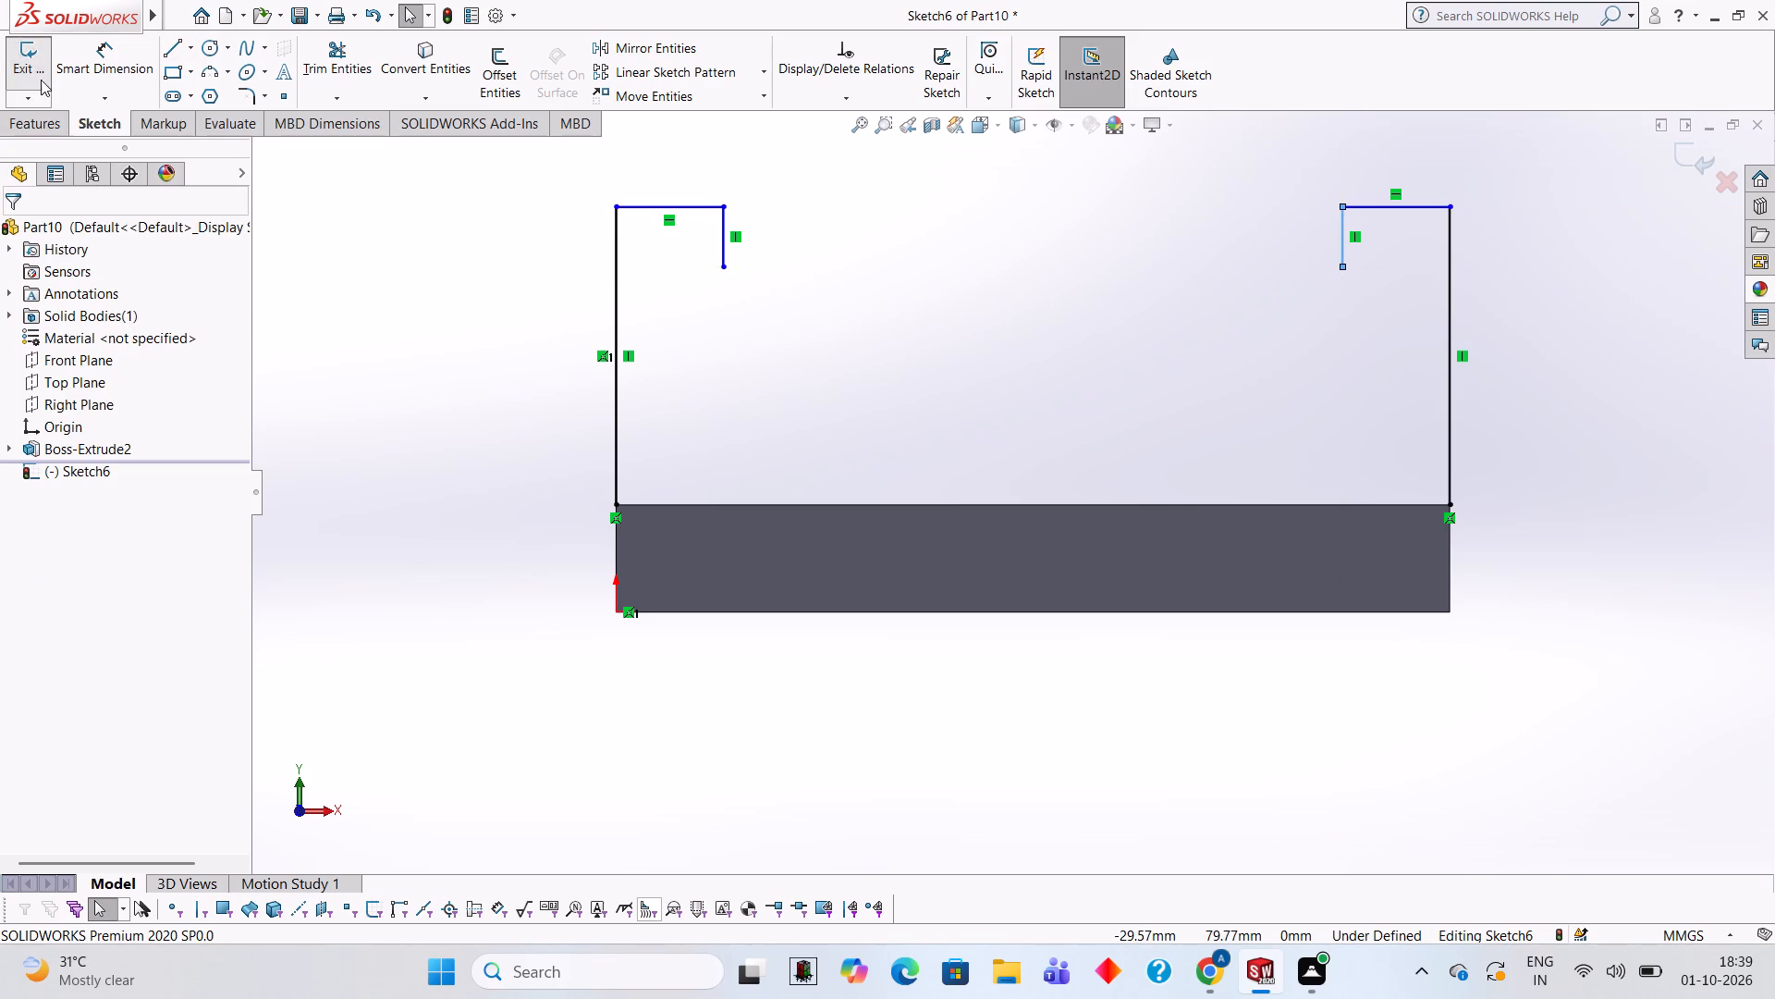
Close the origin-side hooked profile with a 10 mm line along the block's top edge, a 40 mm vertical and an 8 mm horizontal line.
left_click(178, 41)
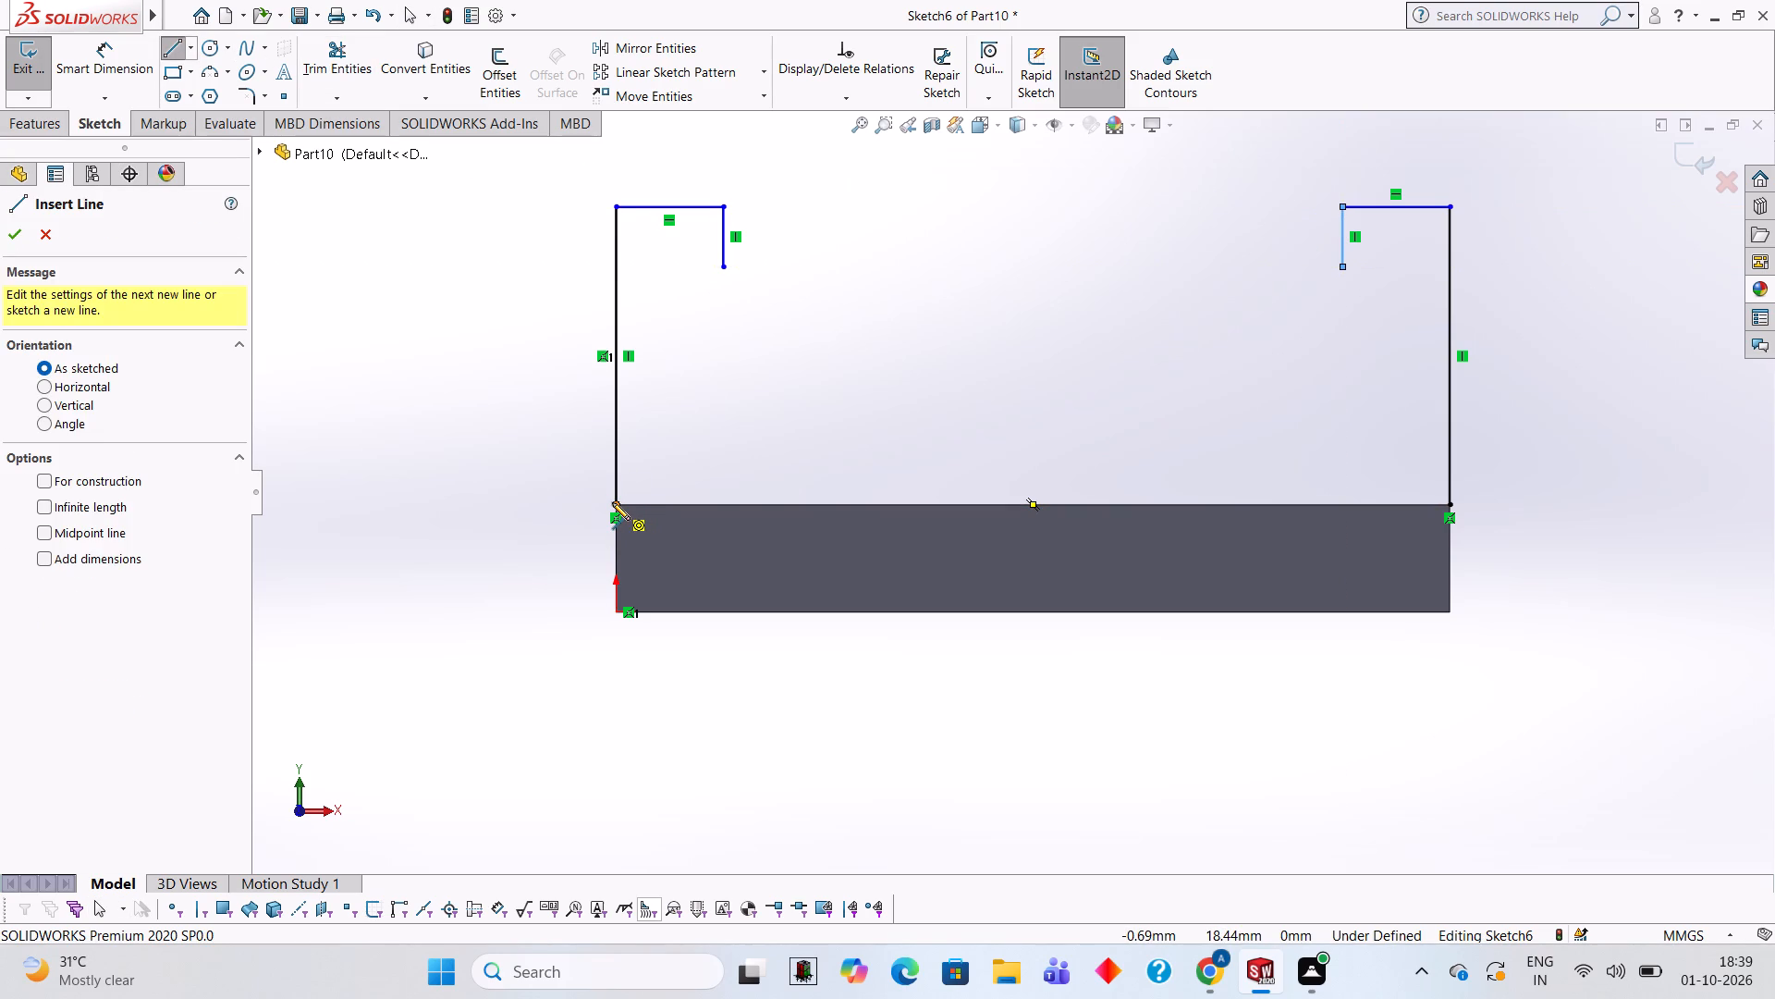
left_click(612, 502)
key("1")
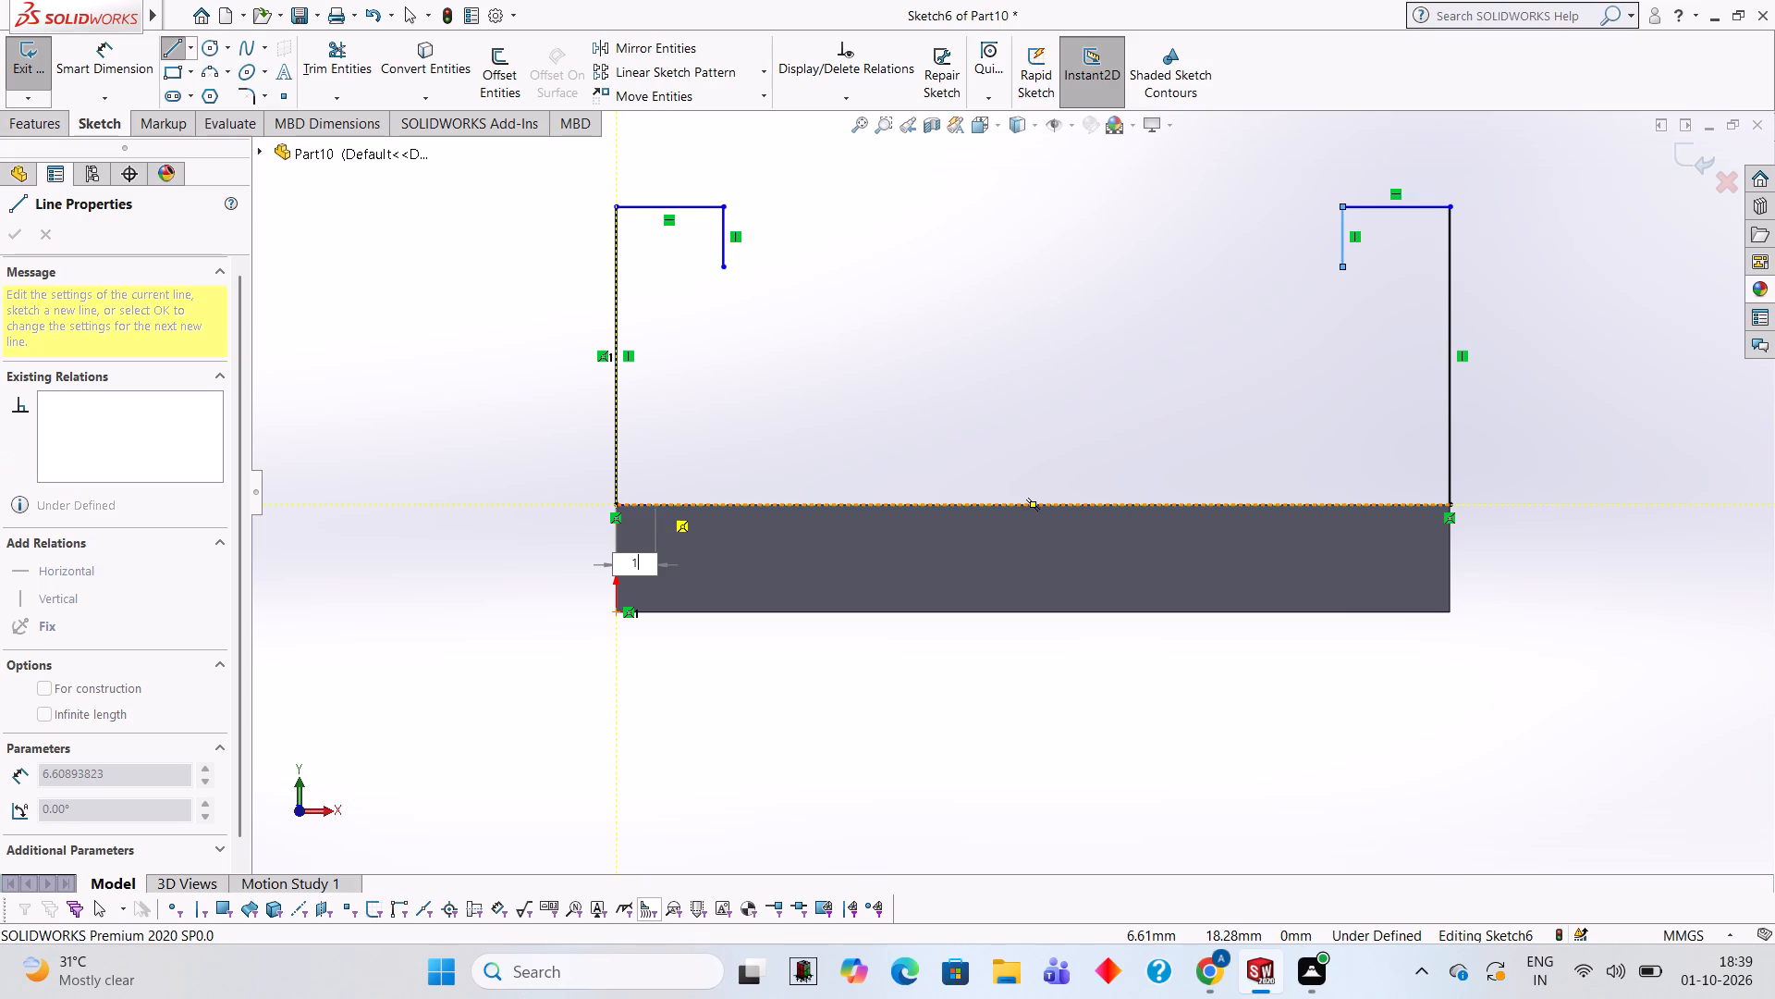
key("0")
key("Return")
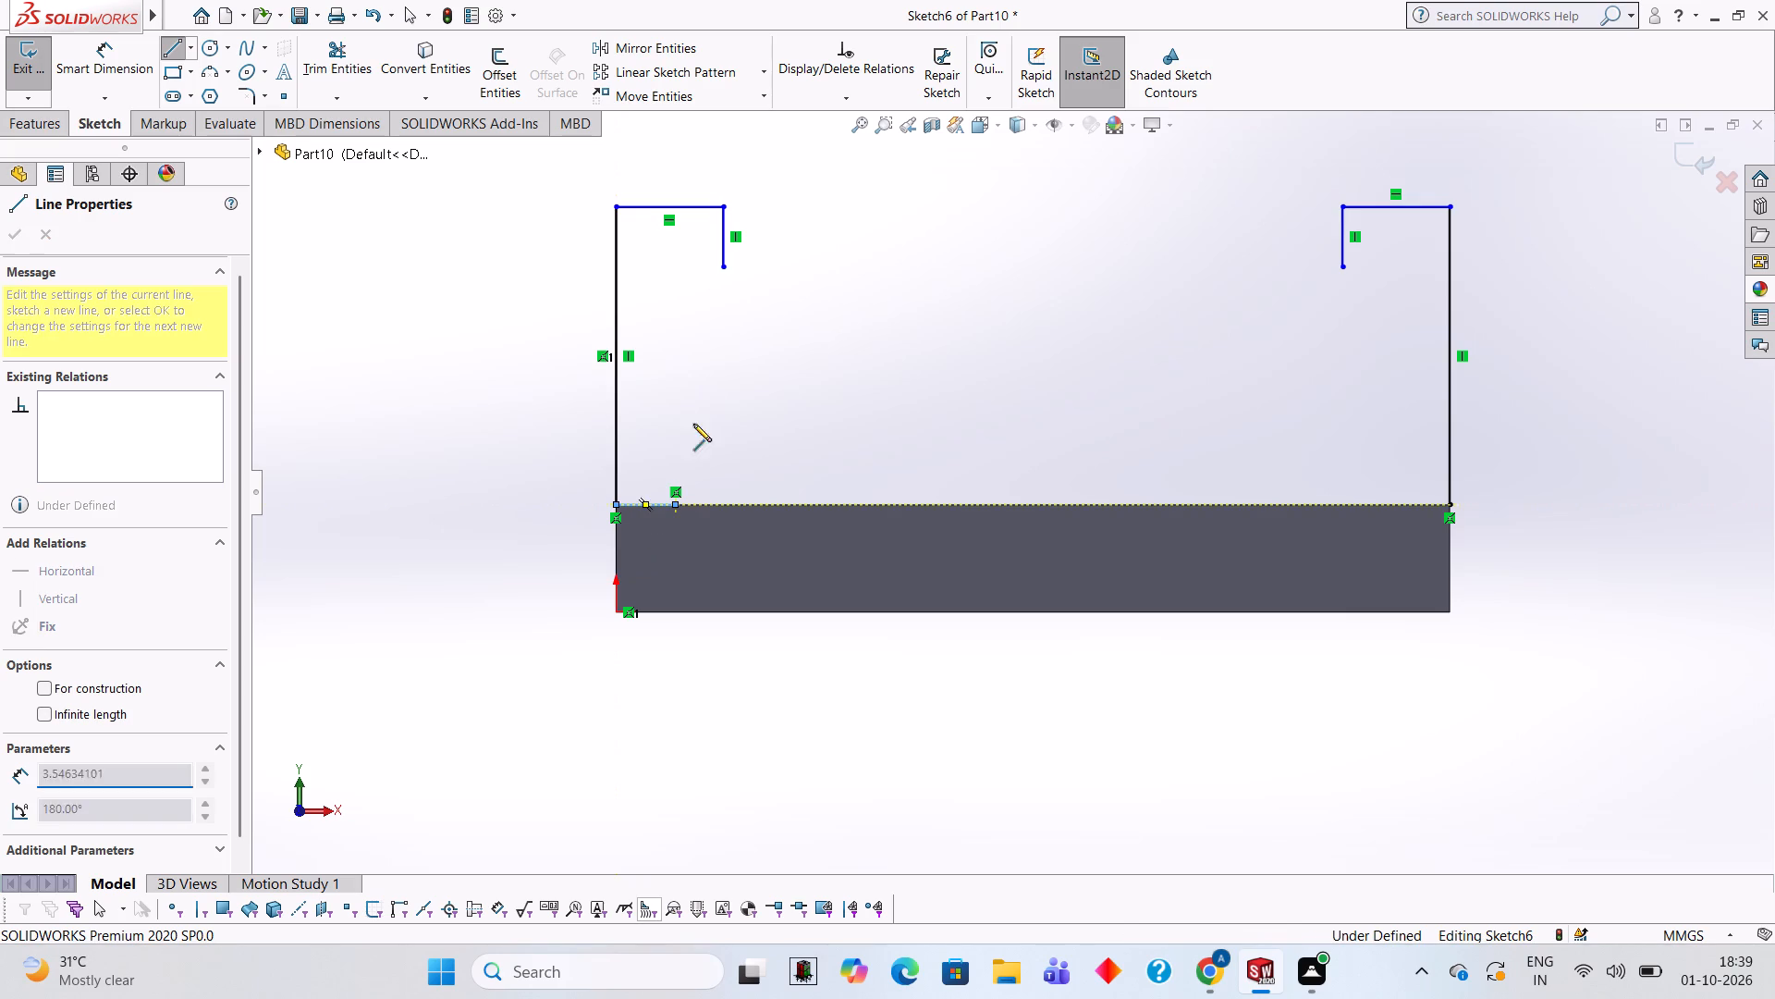
left_click(673, 265)
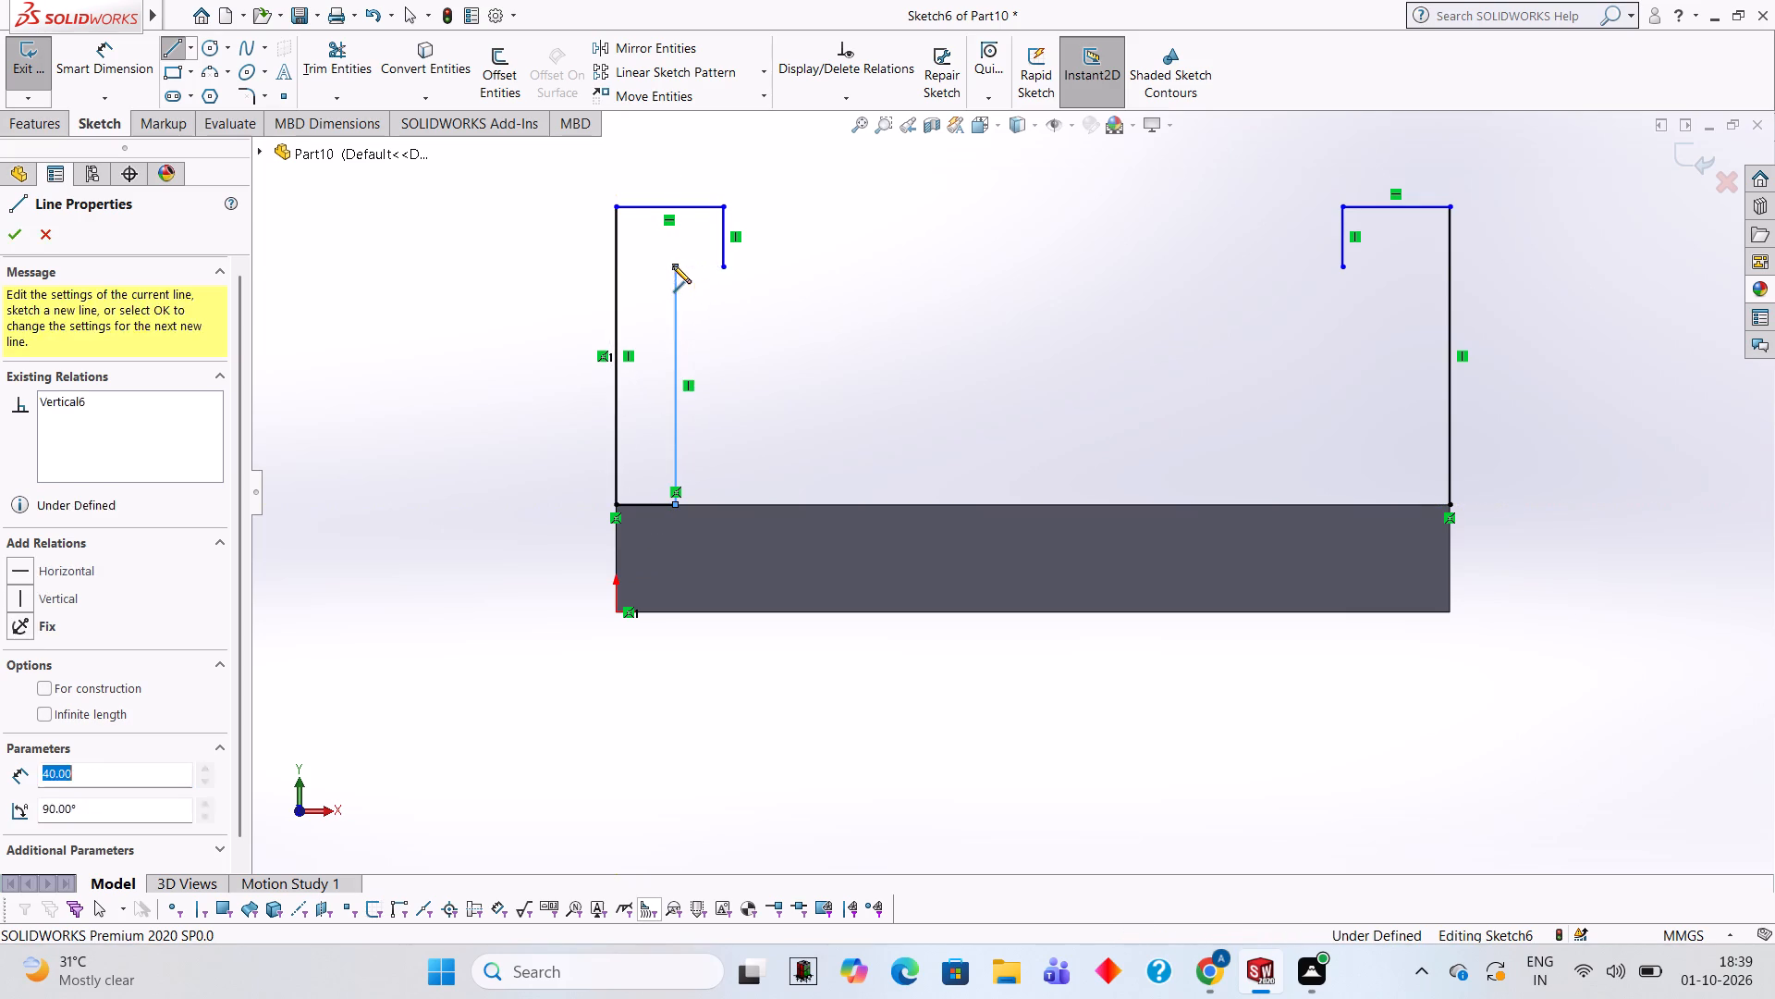
left_click(725, 266)
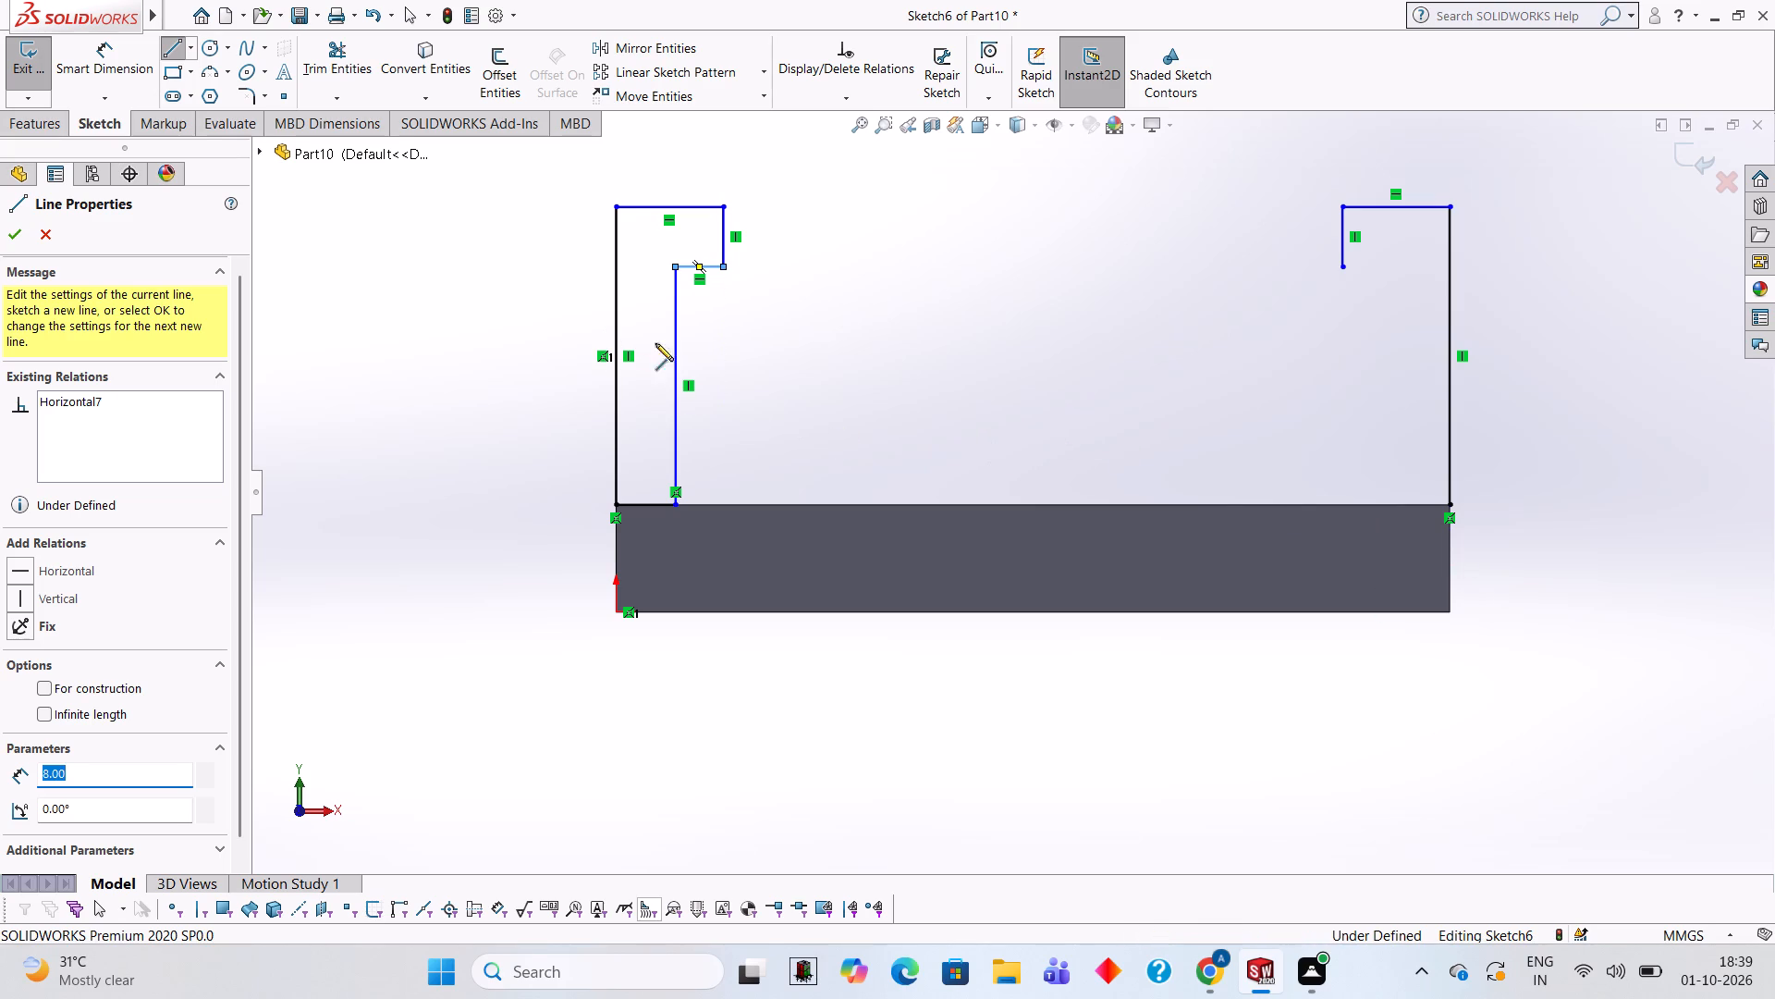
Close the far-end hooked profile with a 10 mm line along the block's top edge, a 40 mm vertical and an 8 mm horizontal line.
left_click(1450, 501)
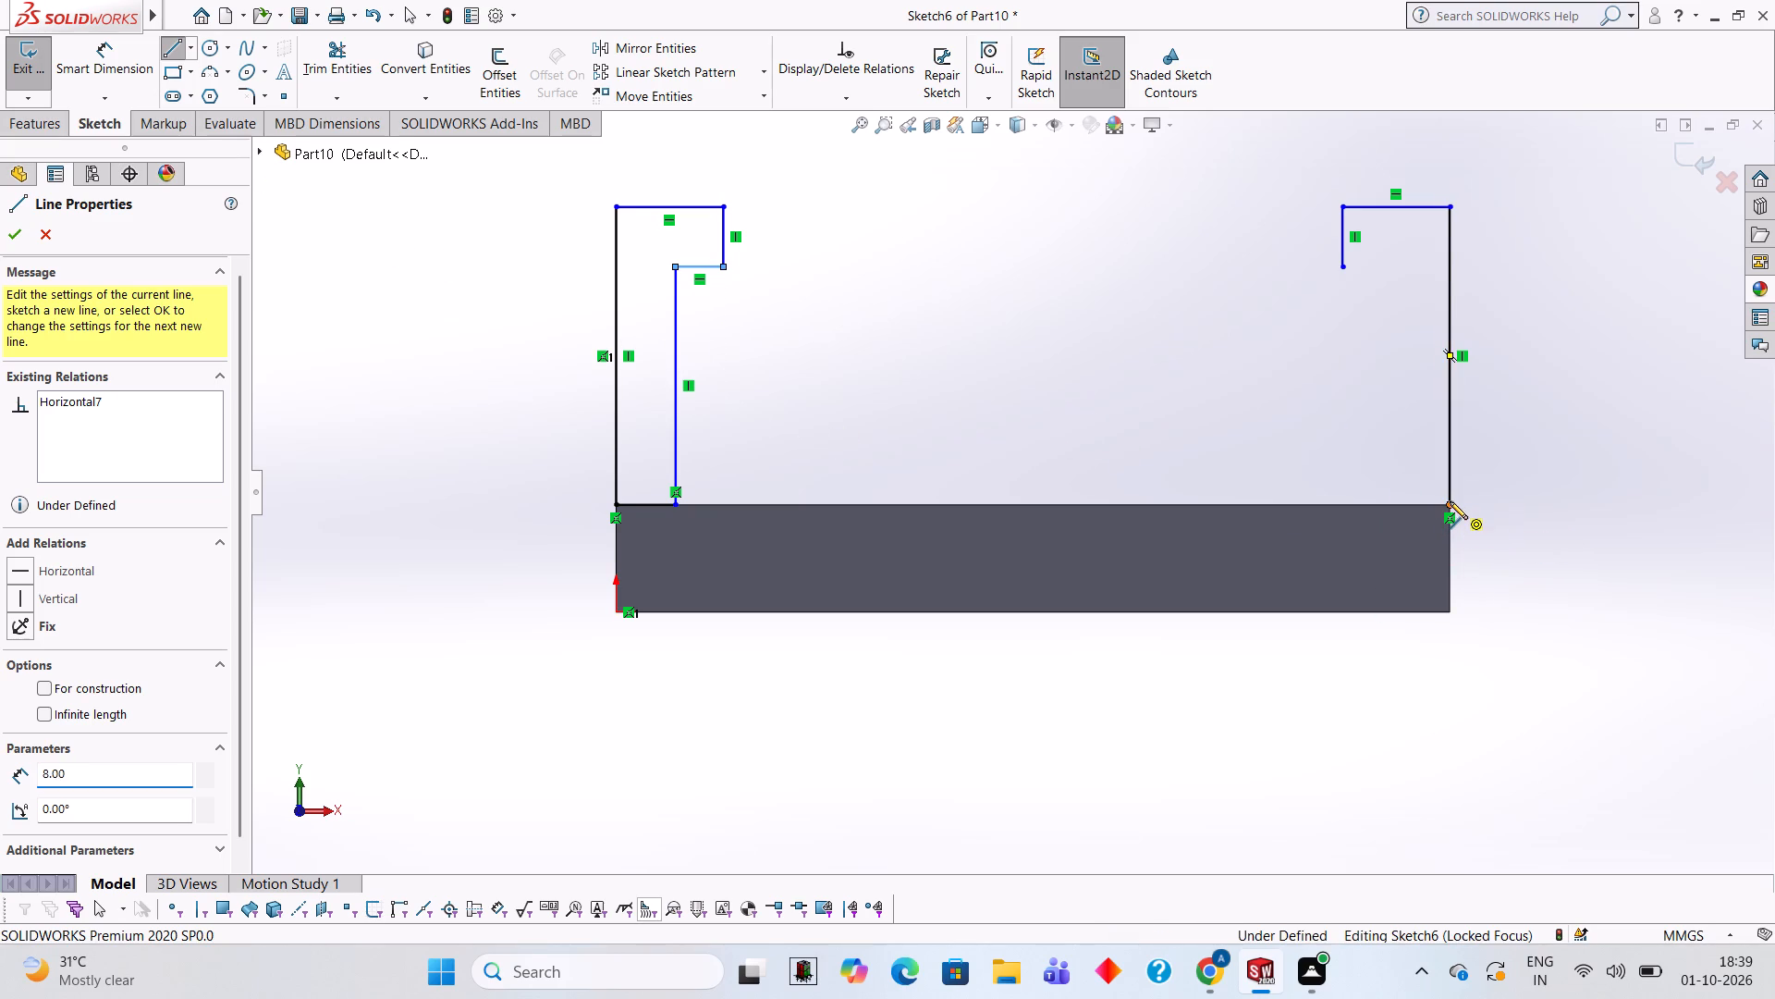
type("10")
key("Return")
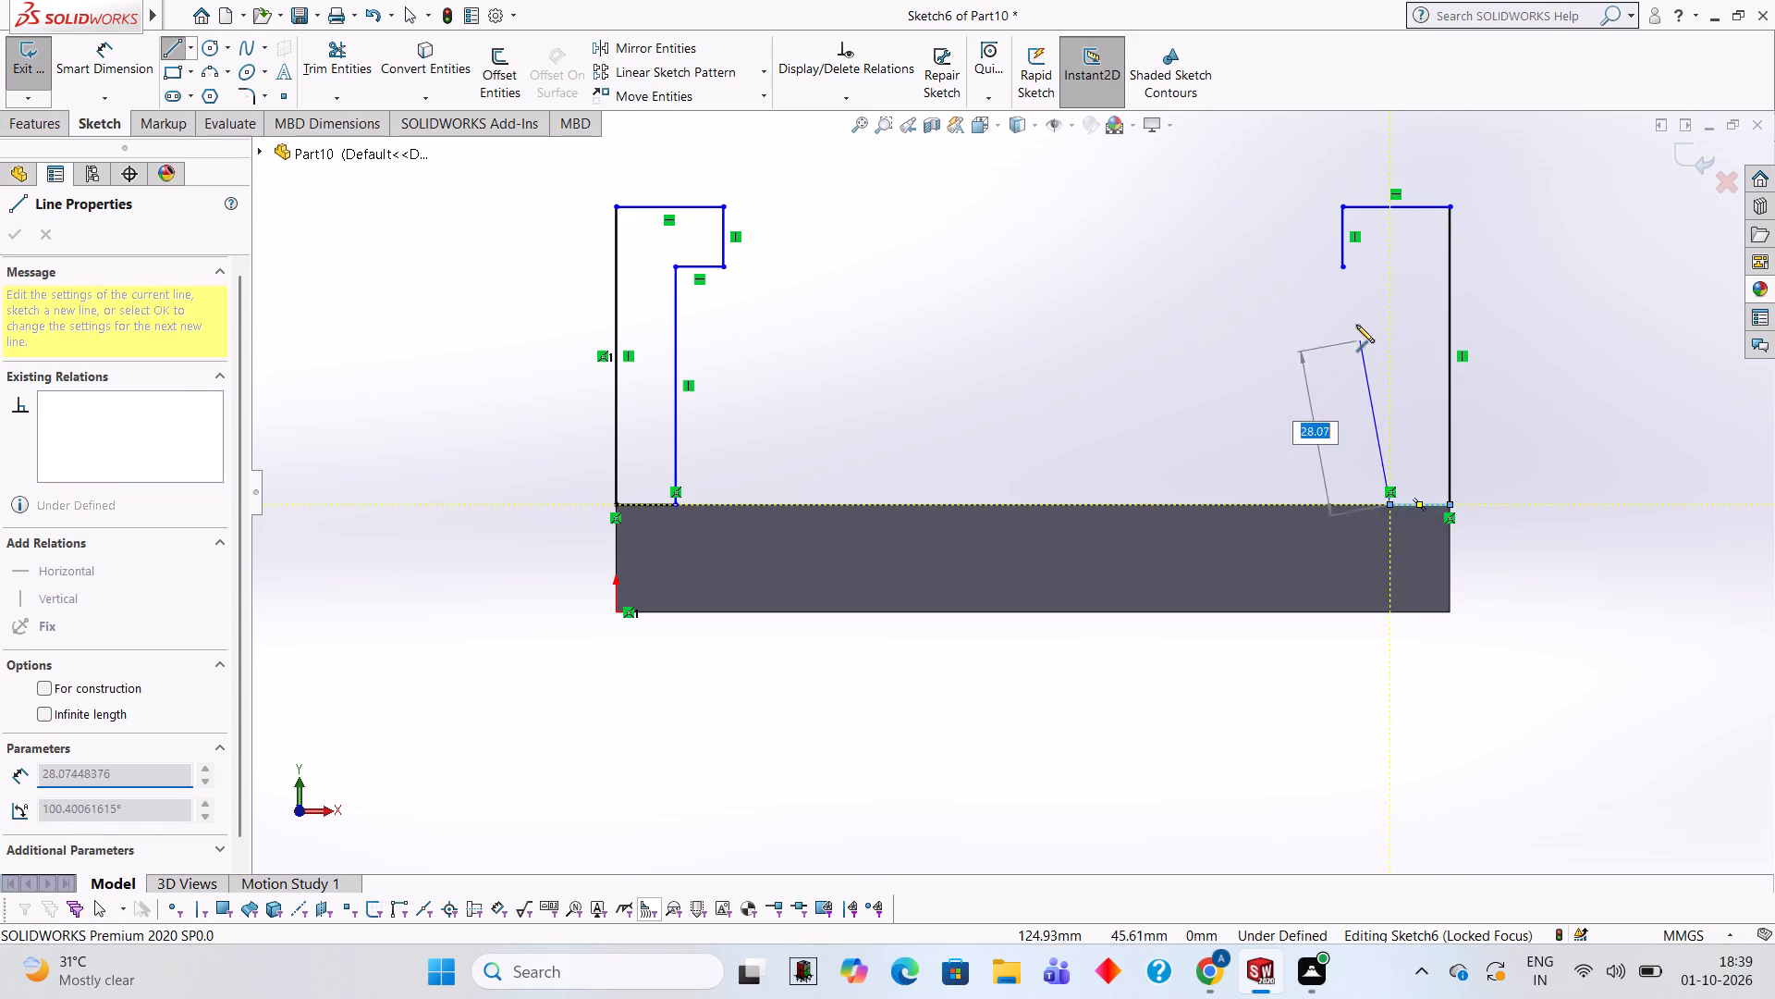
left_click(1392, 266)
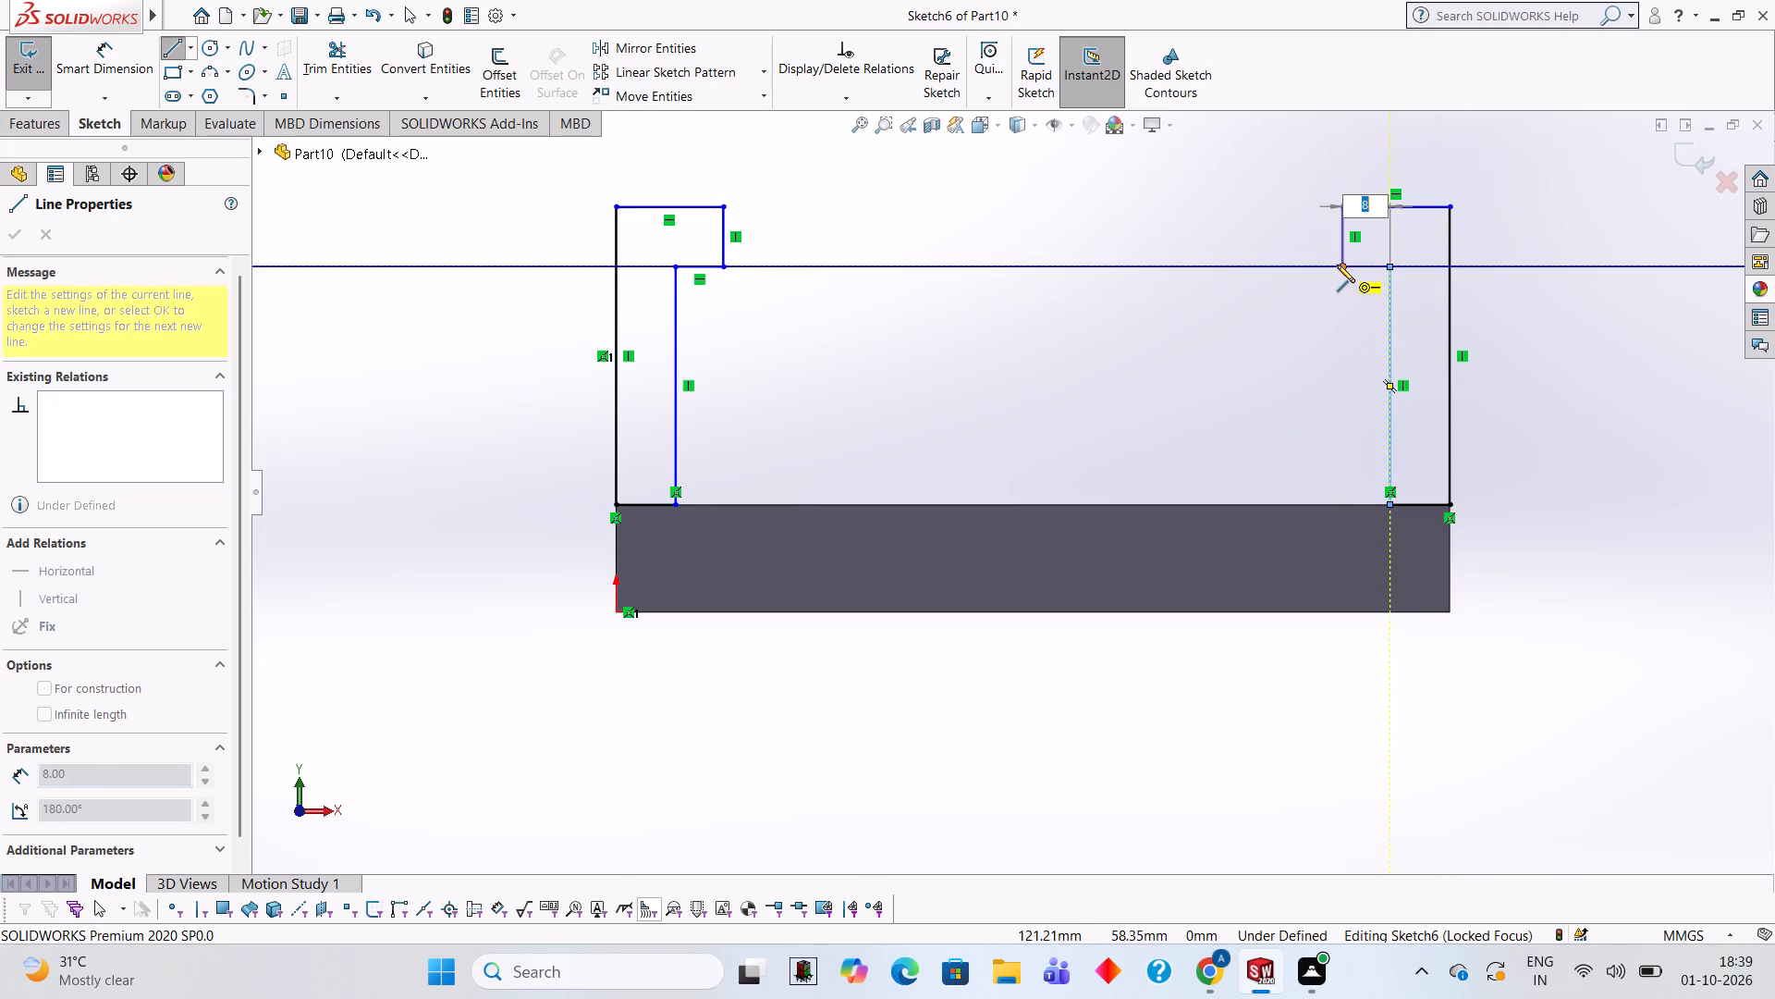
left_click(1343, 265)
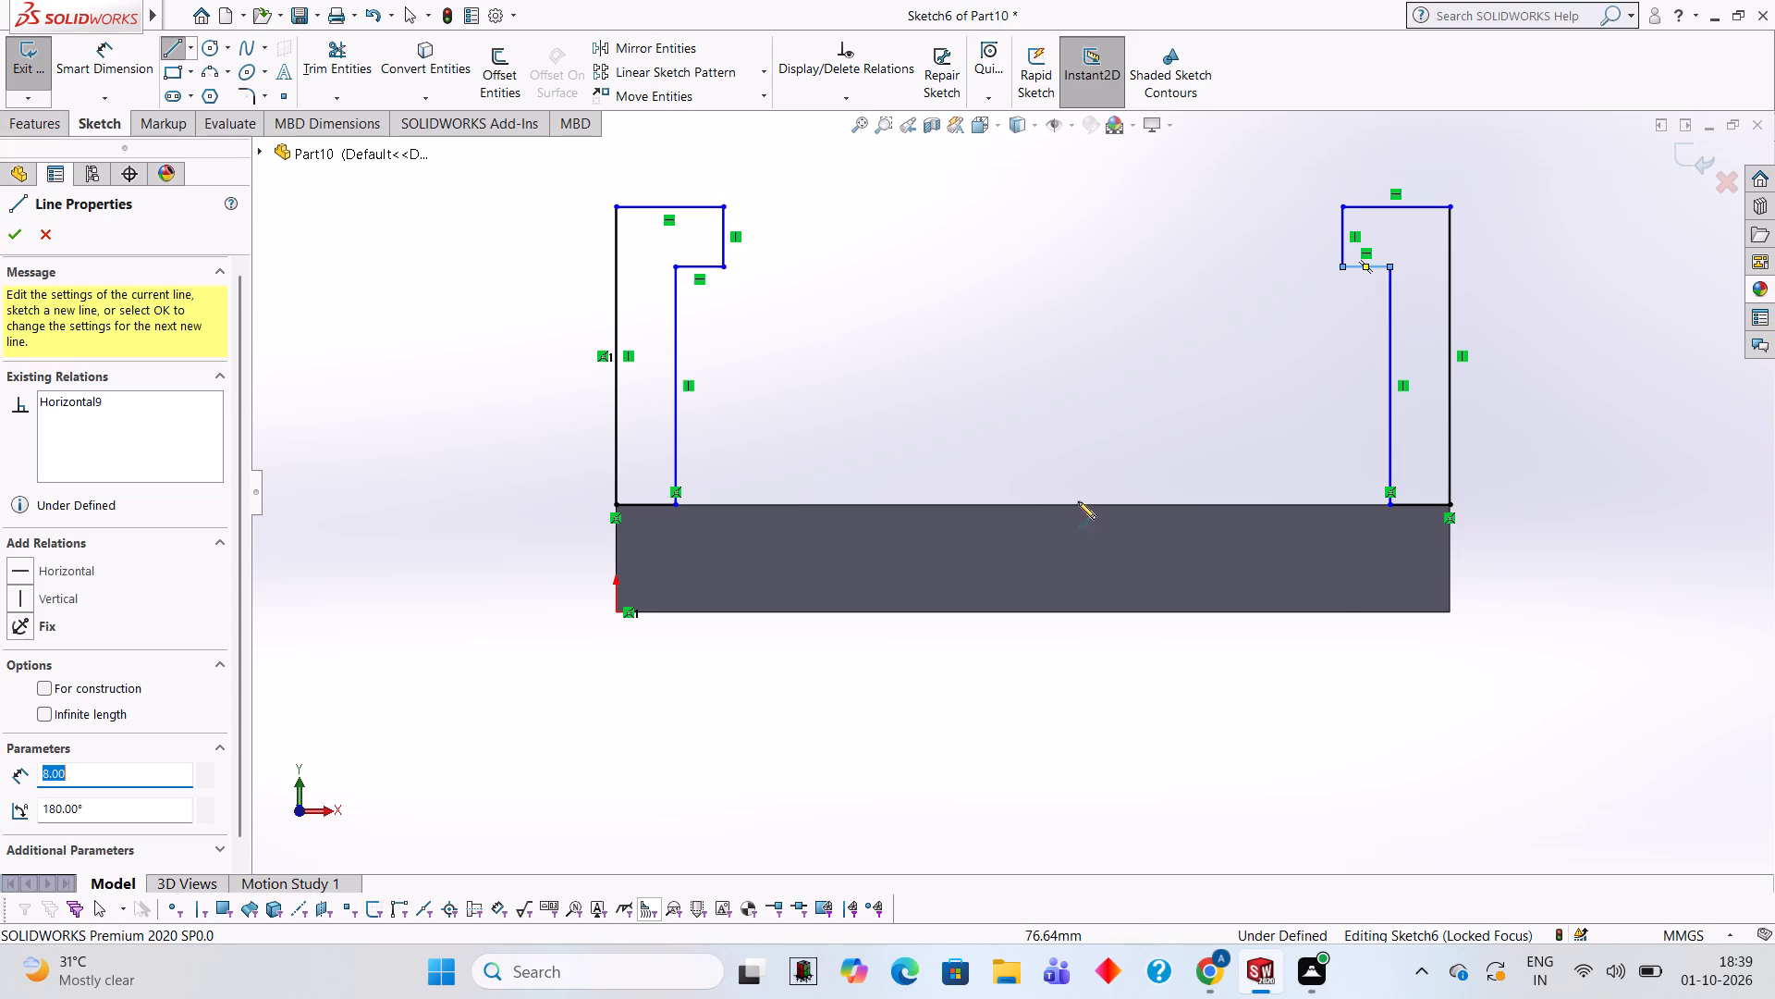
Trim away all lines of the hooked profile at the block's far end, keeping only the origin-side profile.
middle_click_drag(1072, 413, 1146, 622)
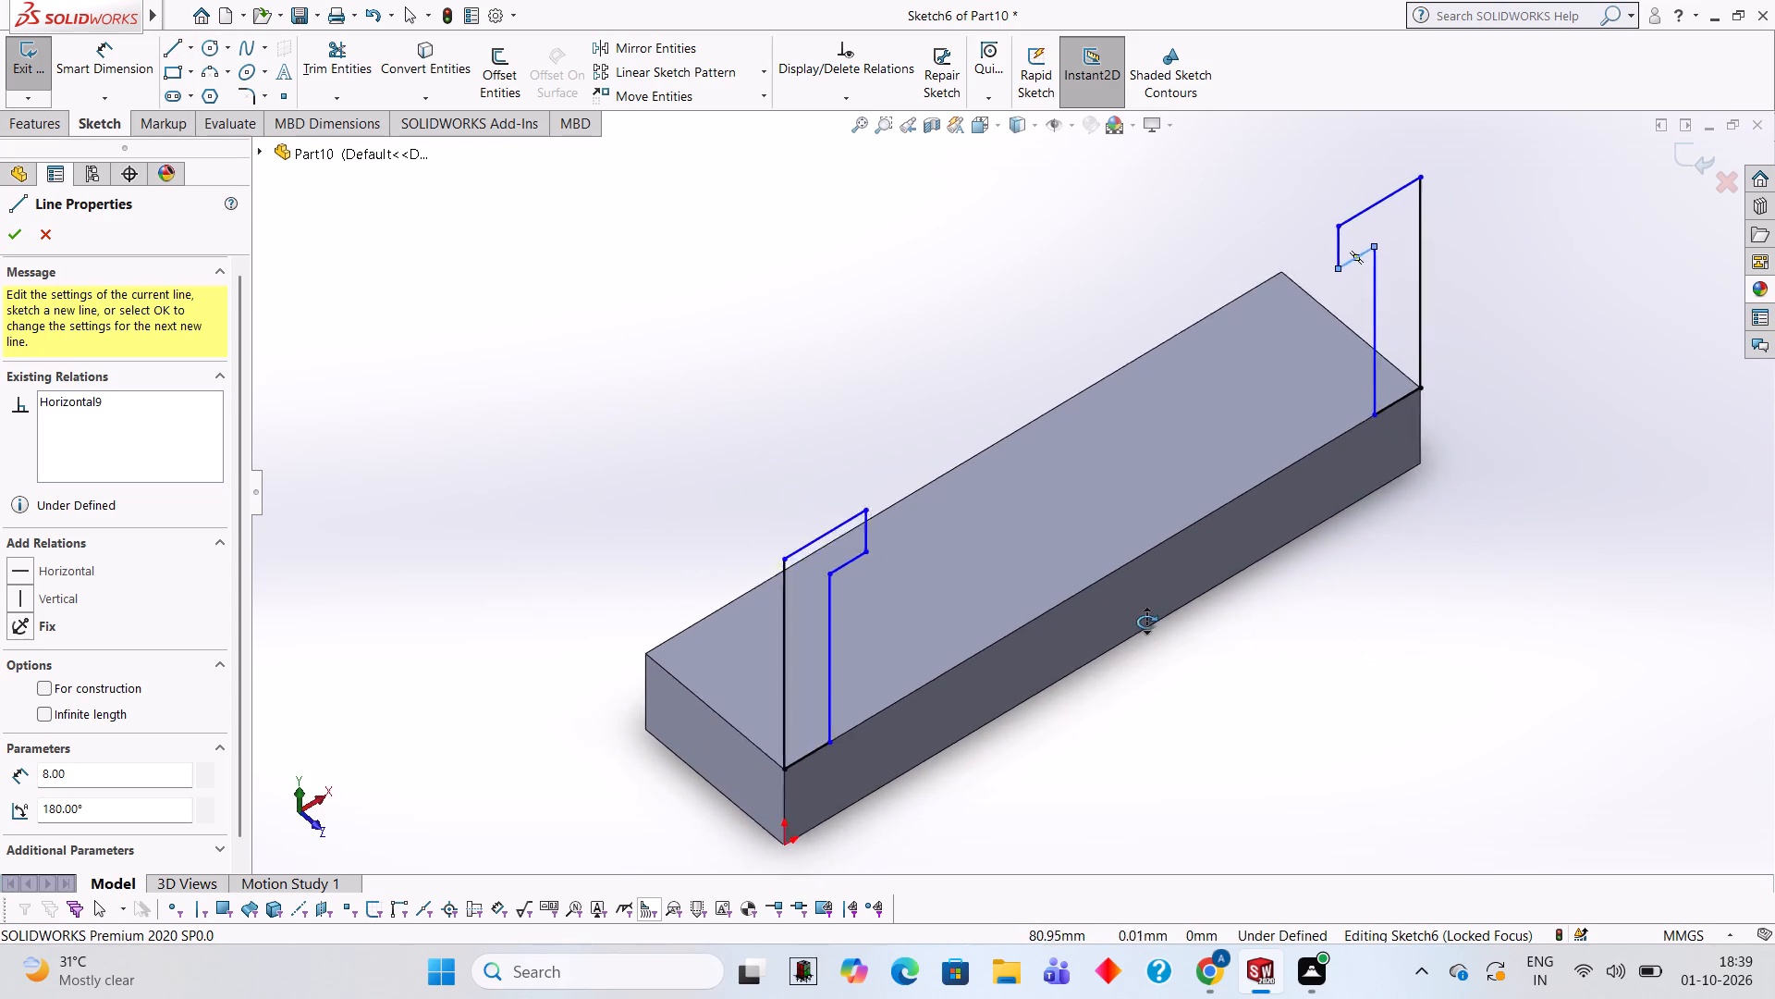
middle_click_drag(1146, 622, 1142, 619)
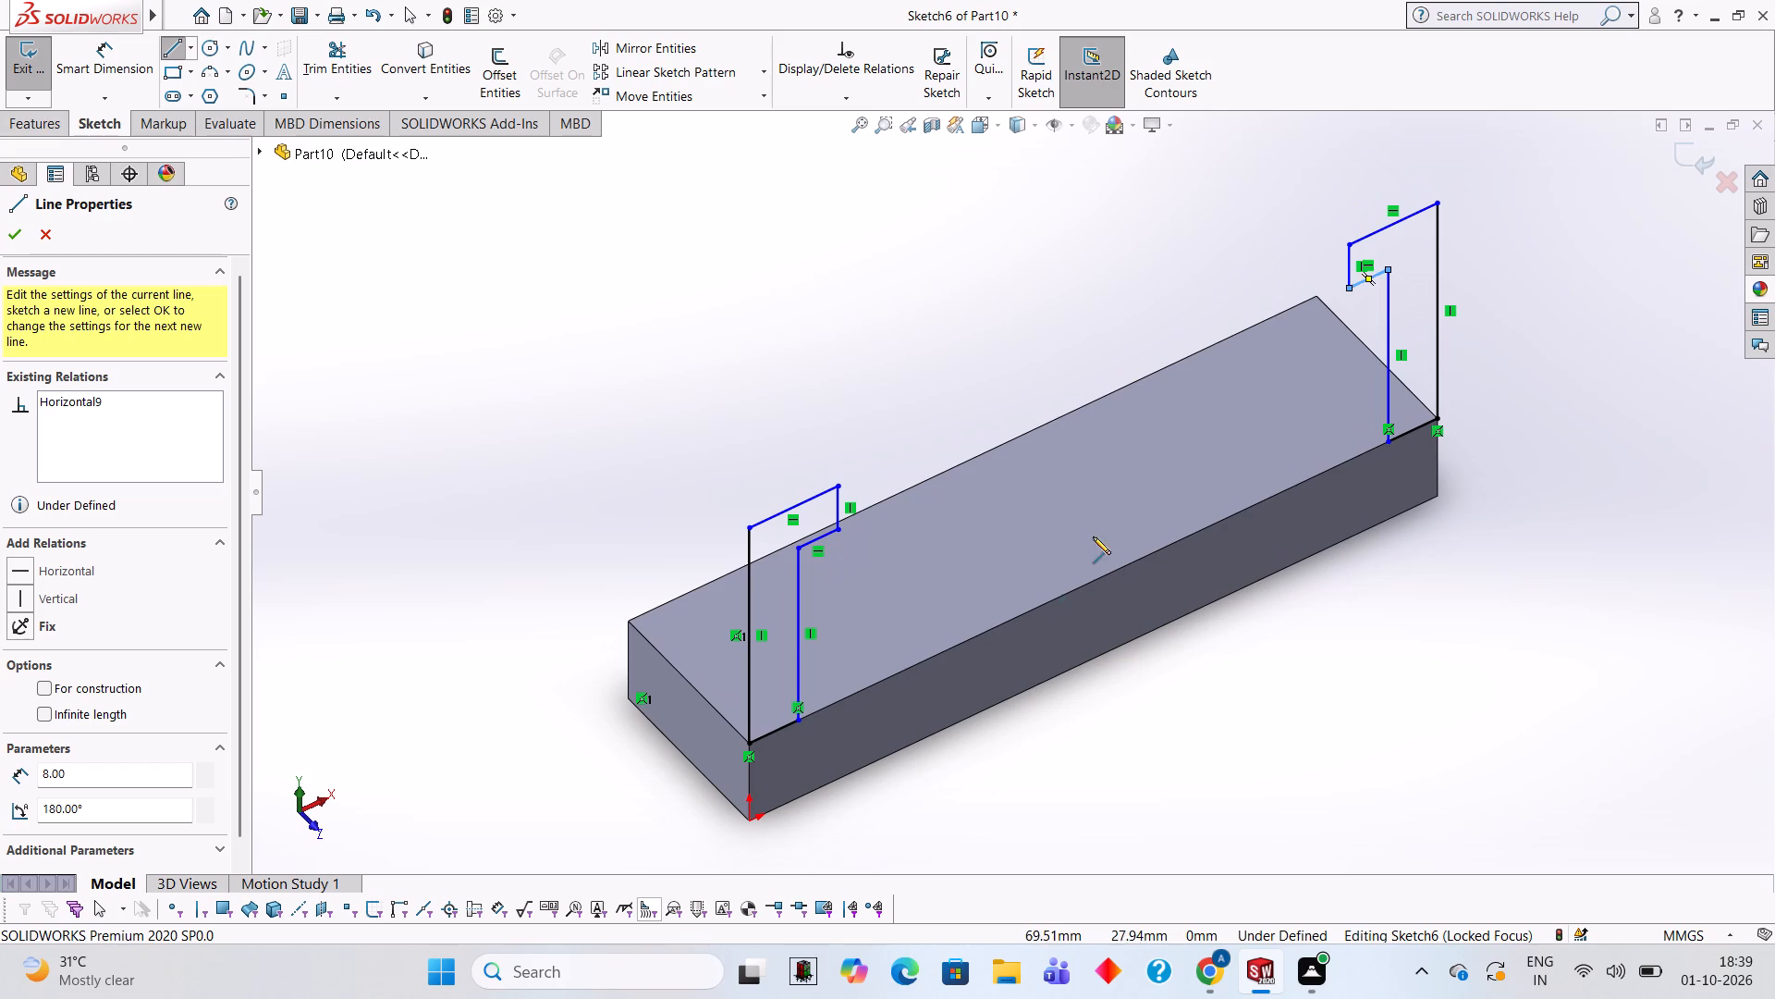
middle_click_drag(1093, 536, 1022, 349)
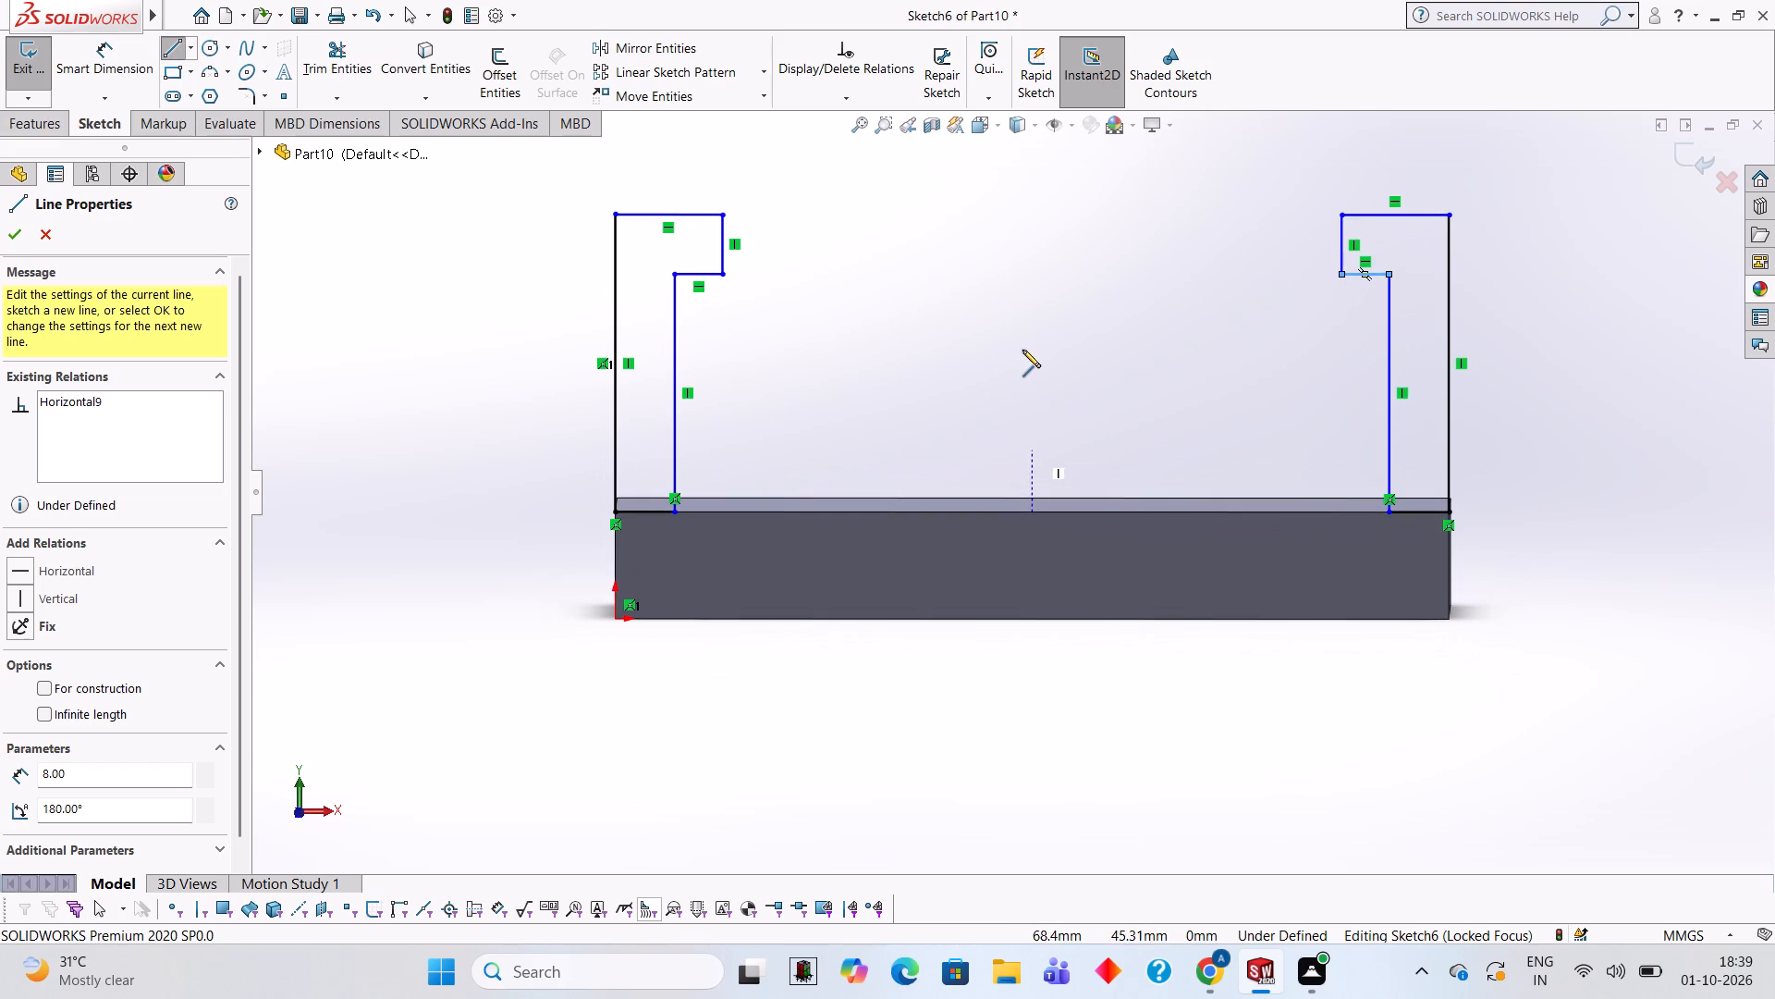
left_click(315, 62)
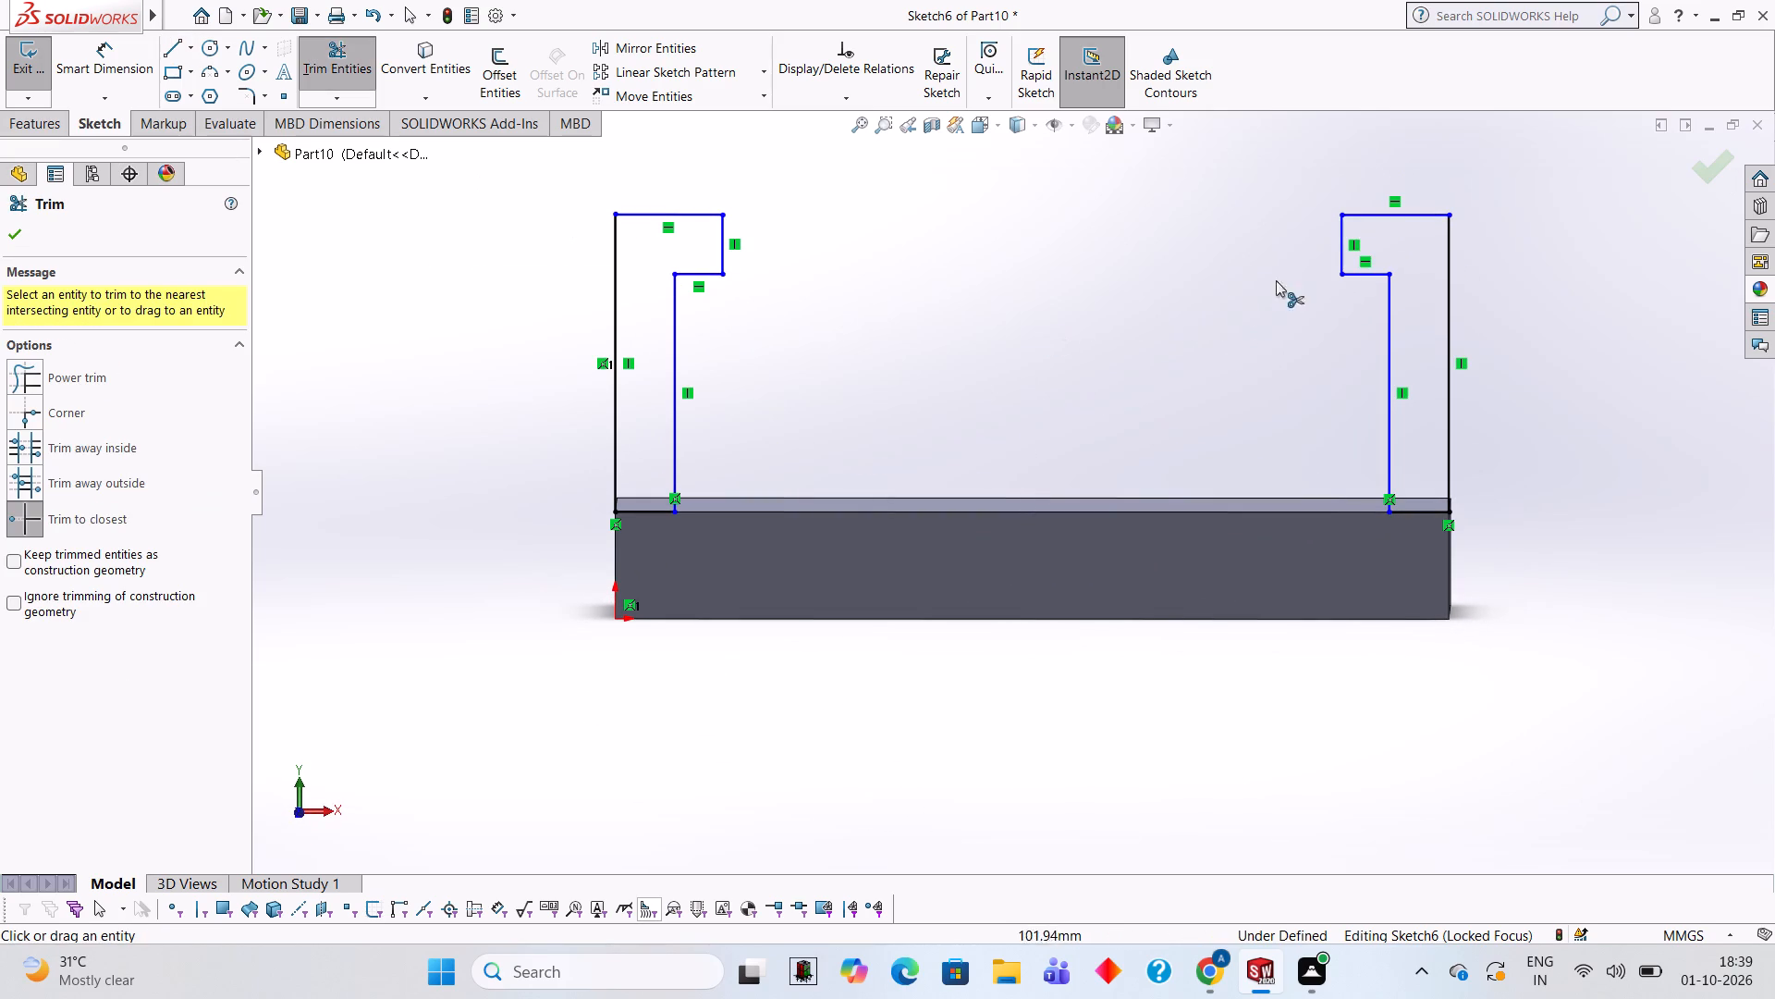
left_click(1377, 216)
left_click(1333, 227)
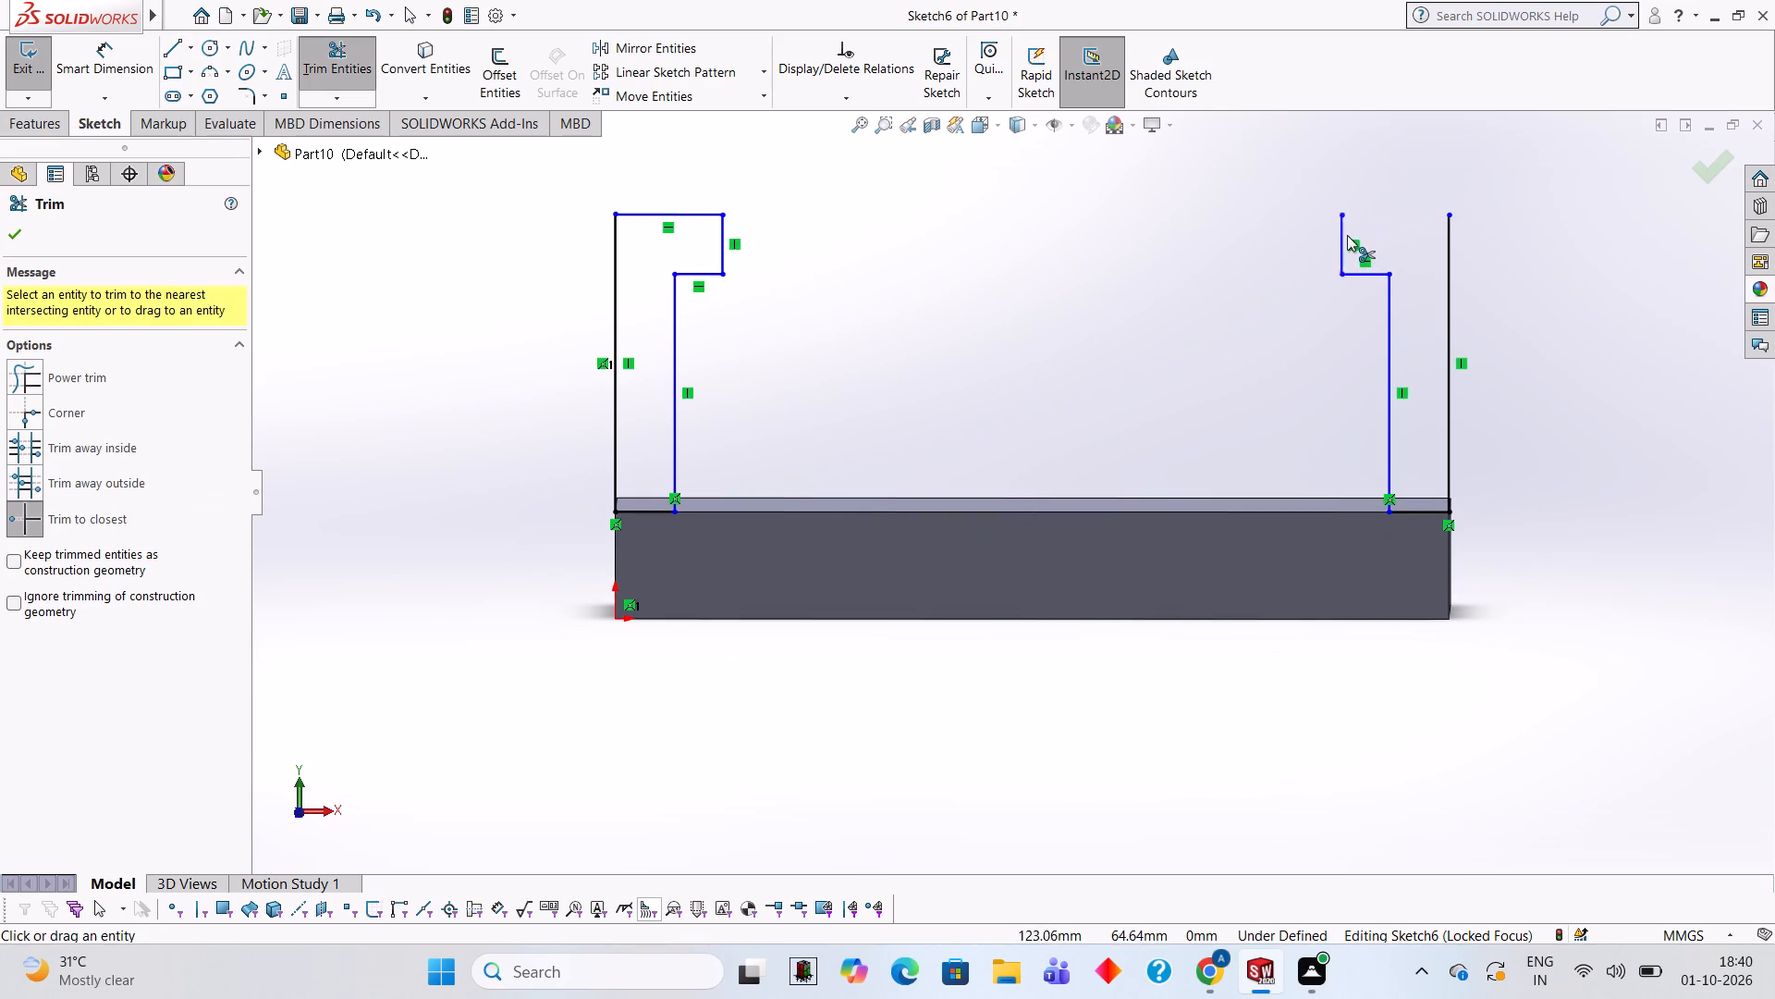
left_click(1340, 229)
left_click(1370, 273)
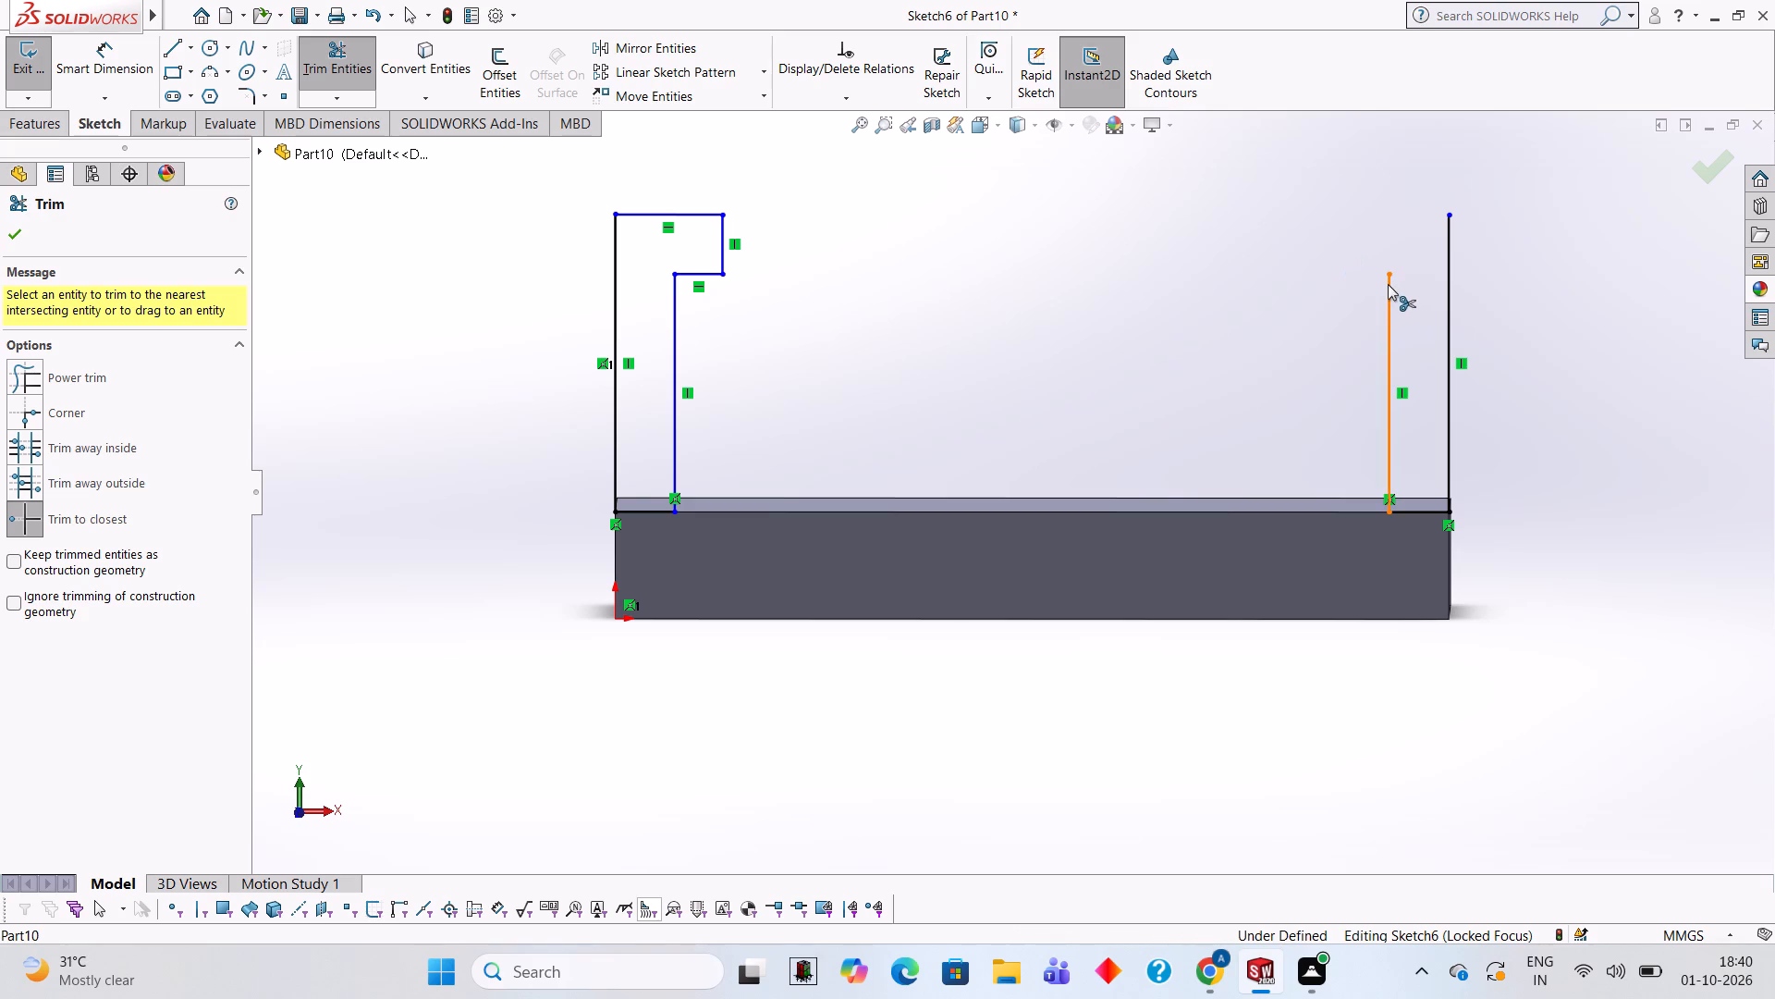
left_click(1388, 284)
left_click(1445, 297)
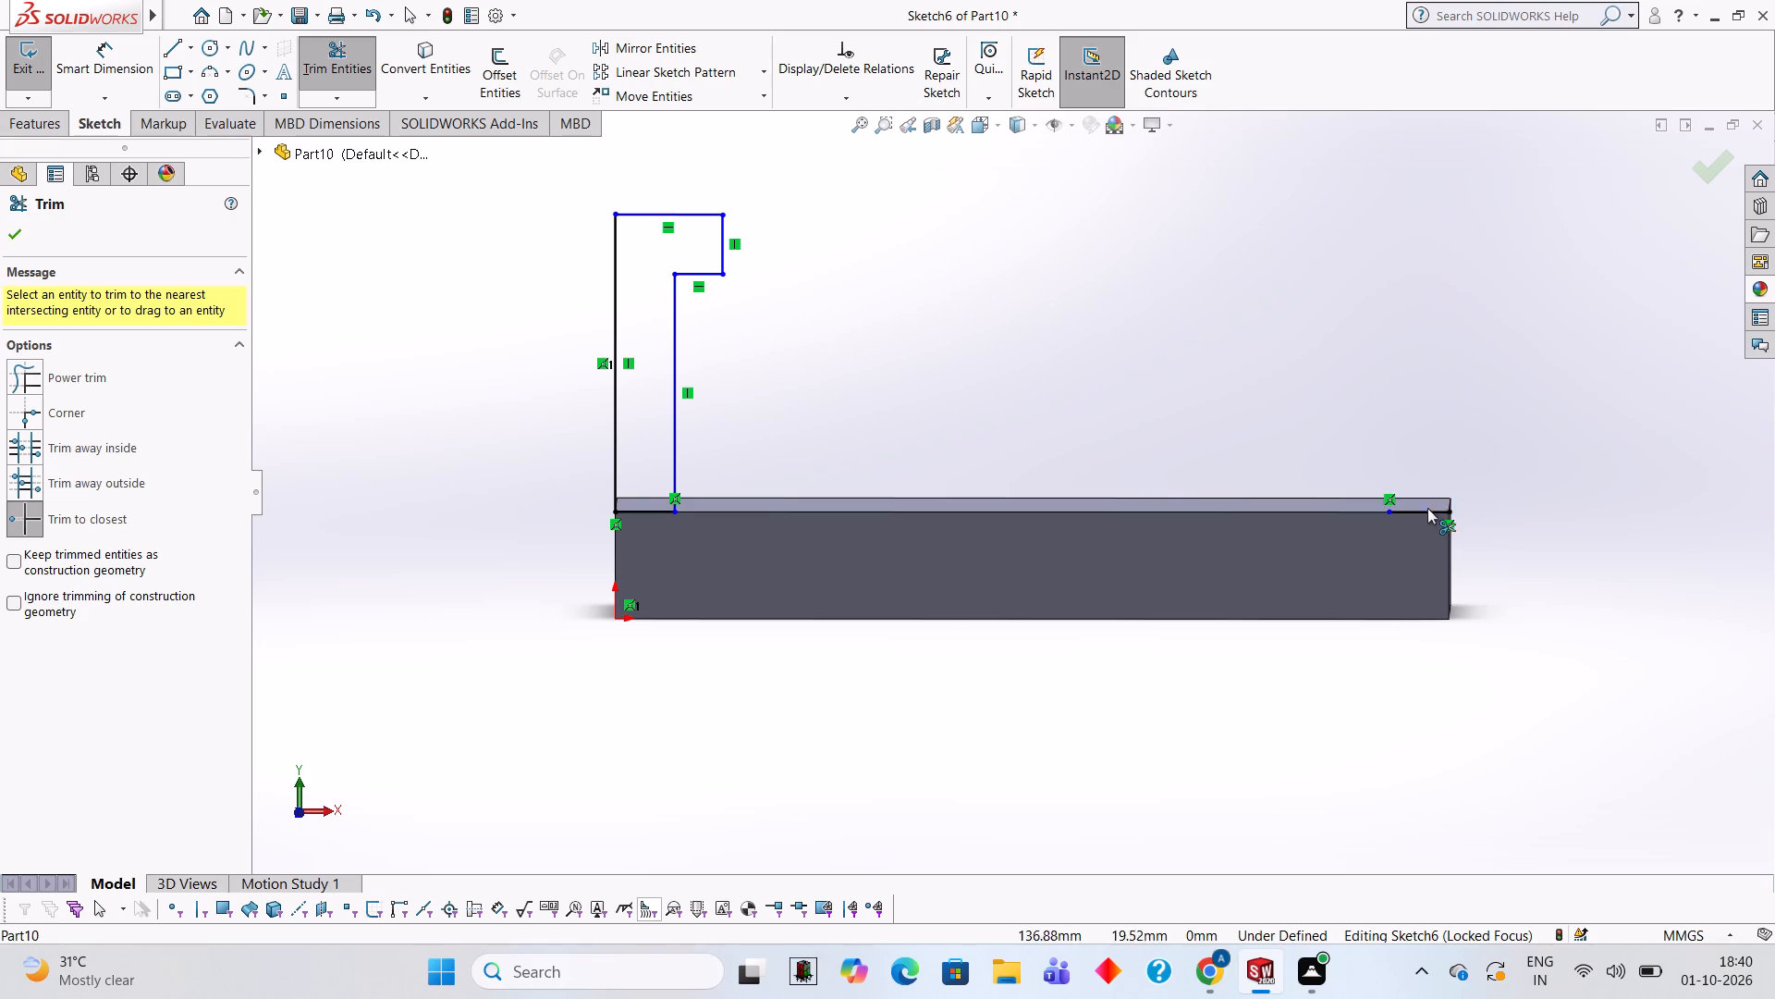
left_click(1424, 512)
Extrude the origin-side hooked profile 36 mm blind in the reversed direction, across the block's width and merged with it.
left_click(56, 116)
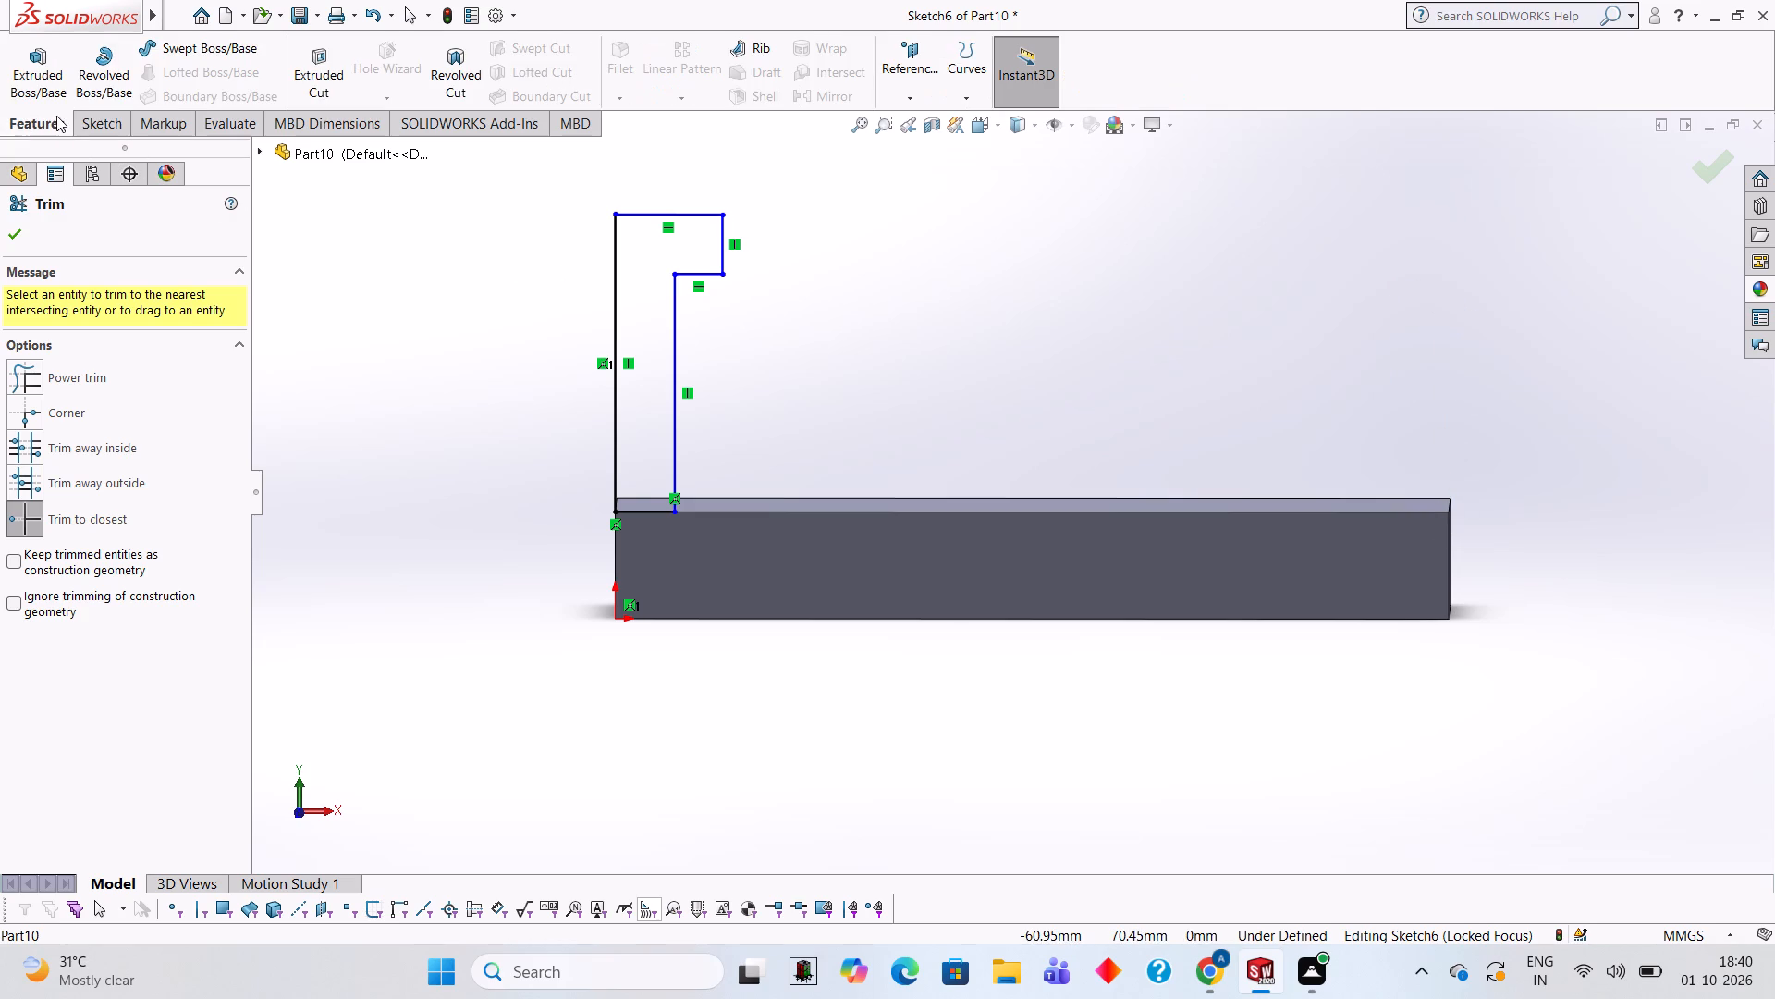
left_click(47, 84)
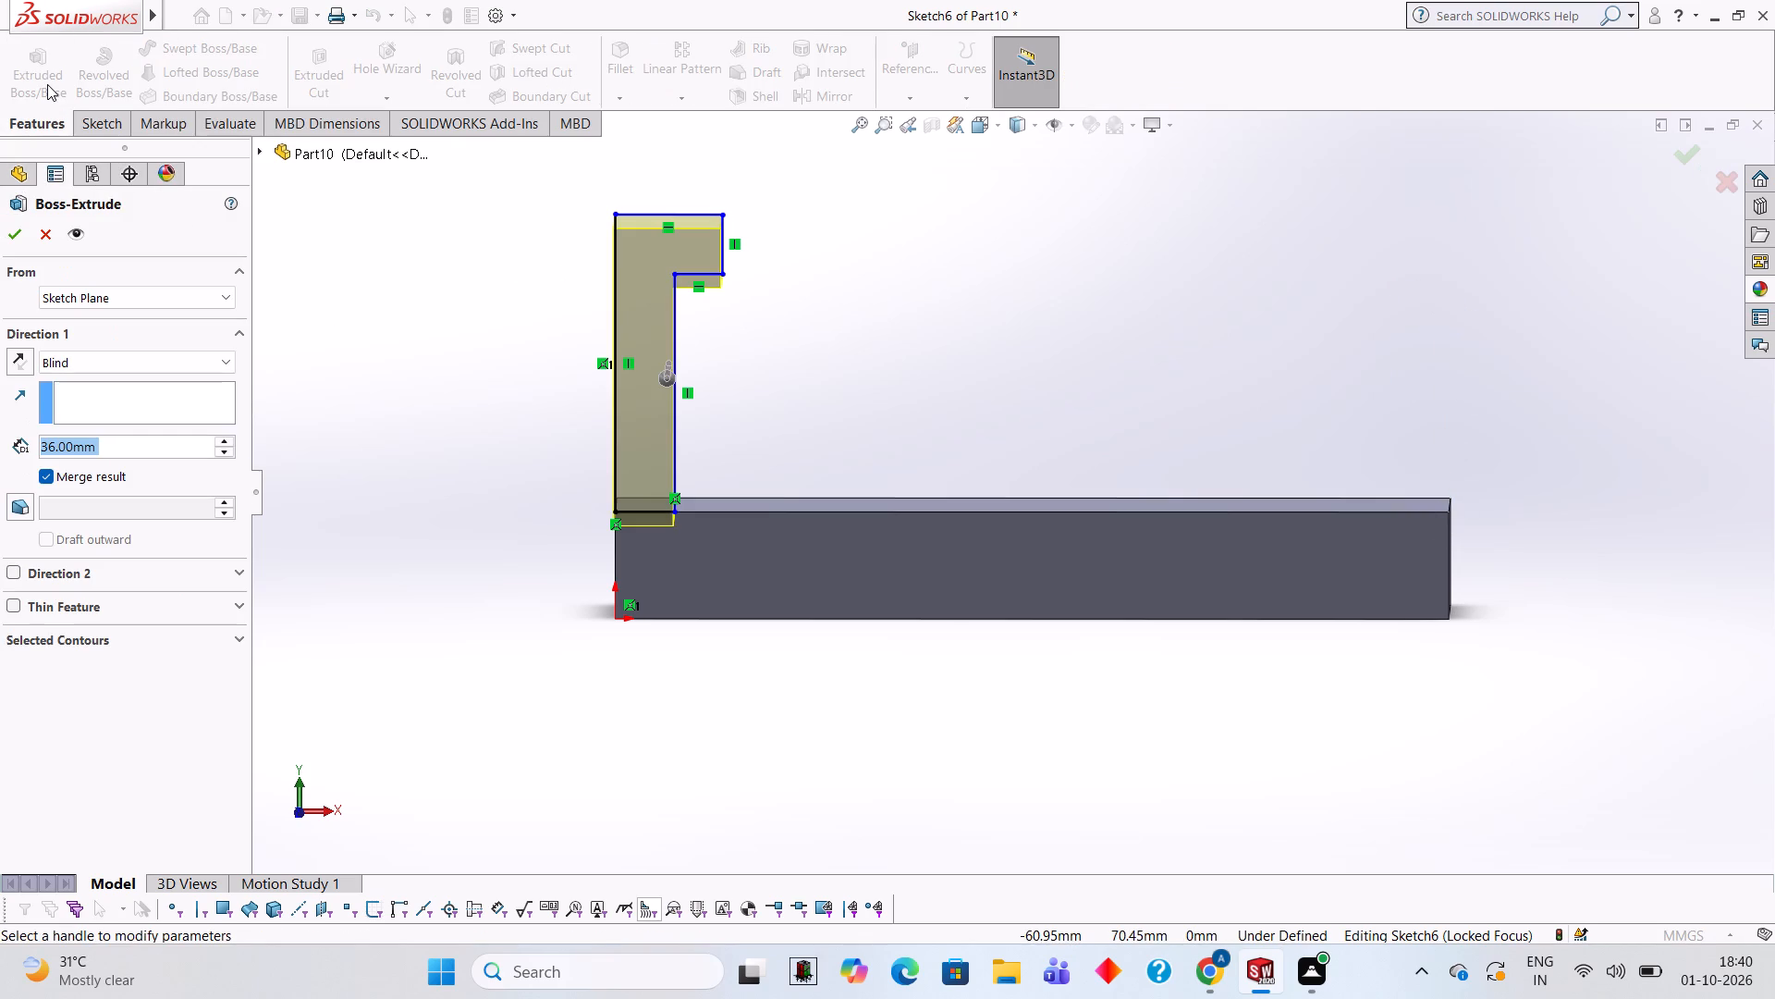
middle_click_drag(310, 293, 427, 365)
left_click(21, 364)
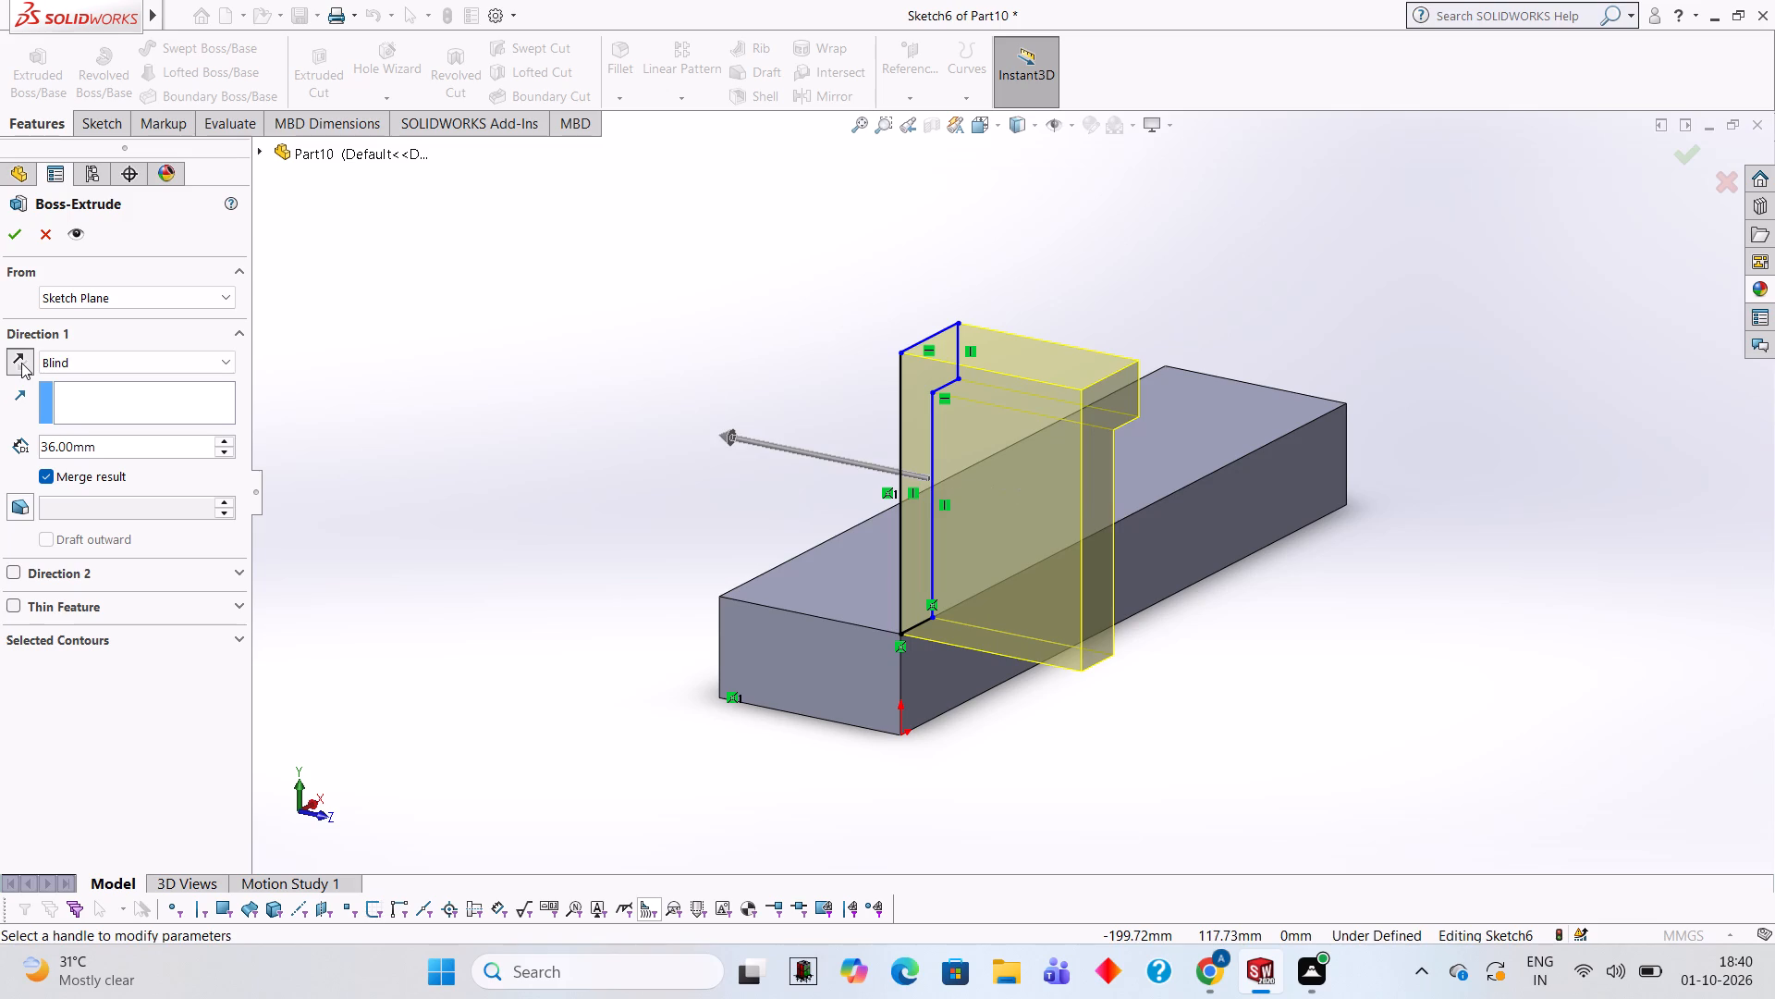
left_click(14, 227)
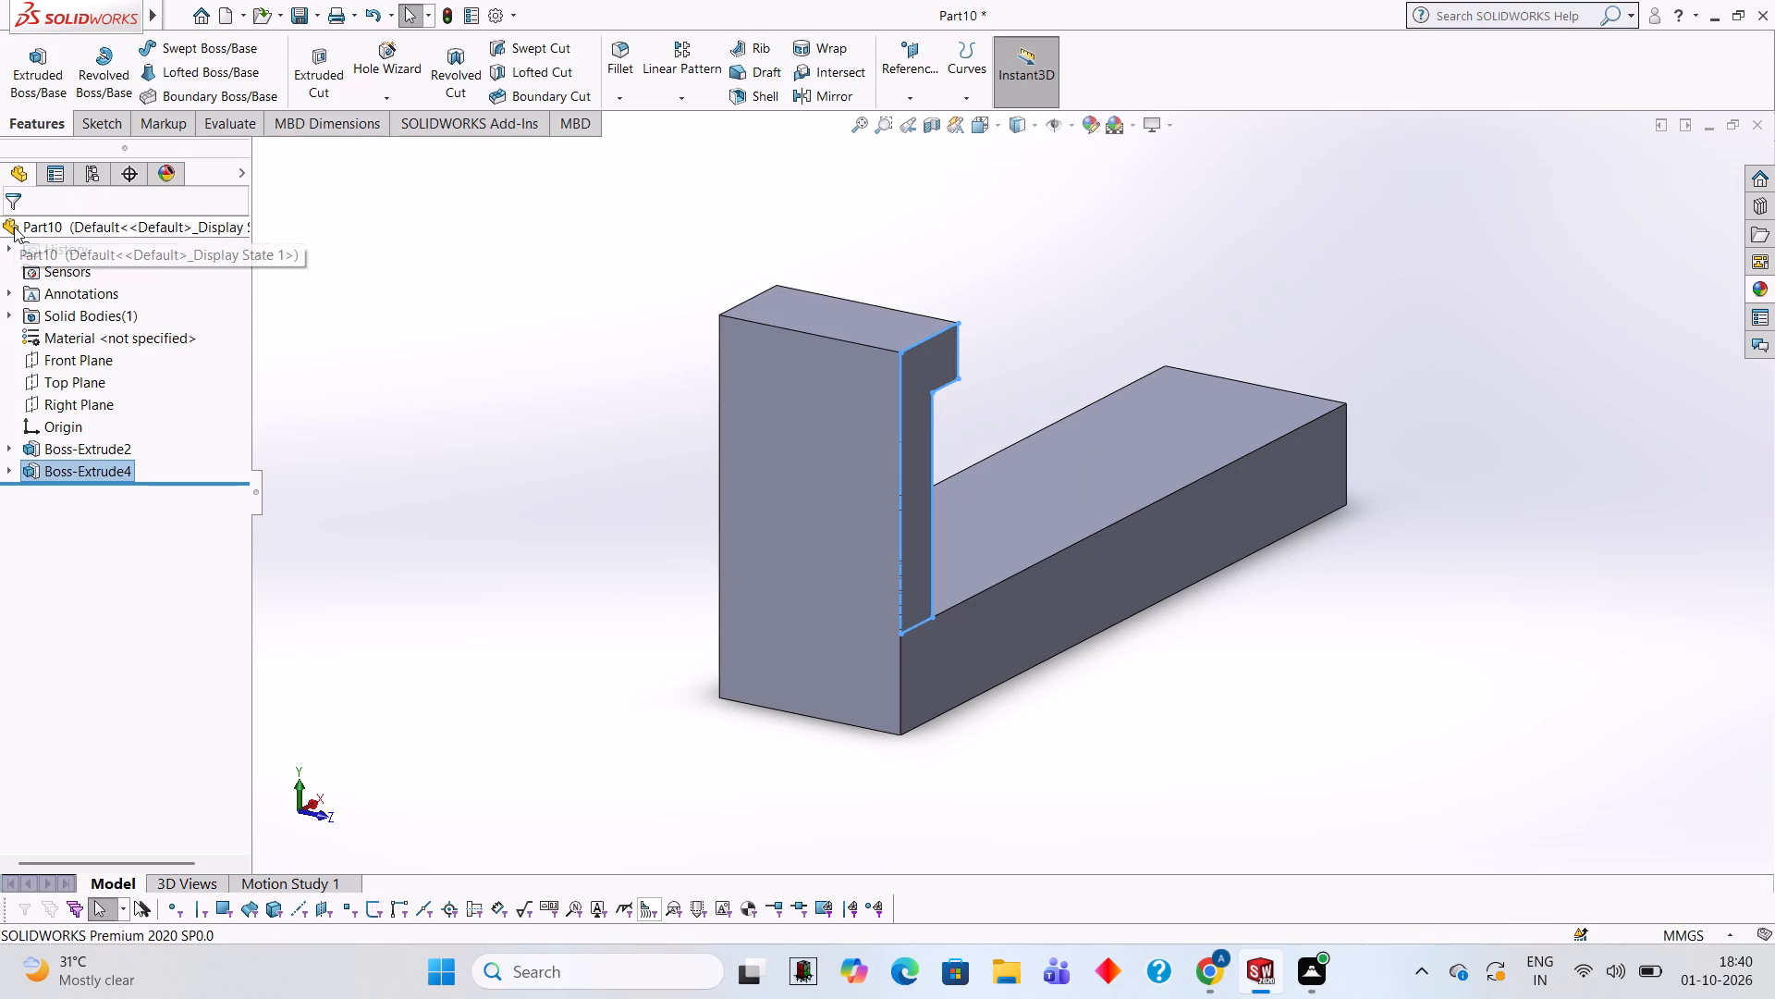
Sketch on the upright's inner face a 14 mm vertical line rising from the midpoint of the face's lower edge.
left_click(345, 394)
middle_click_drag(599, 459, 498, 413)
middle_click_drag(994, 425, 827, 428)
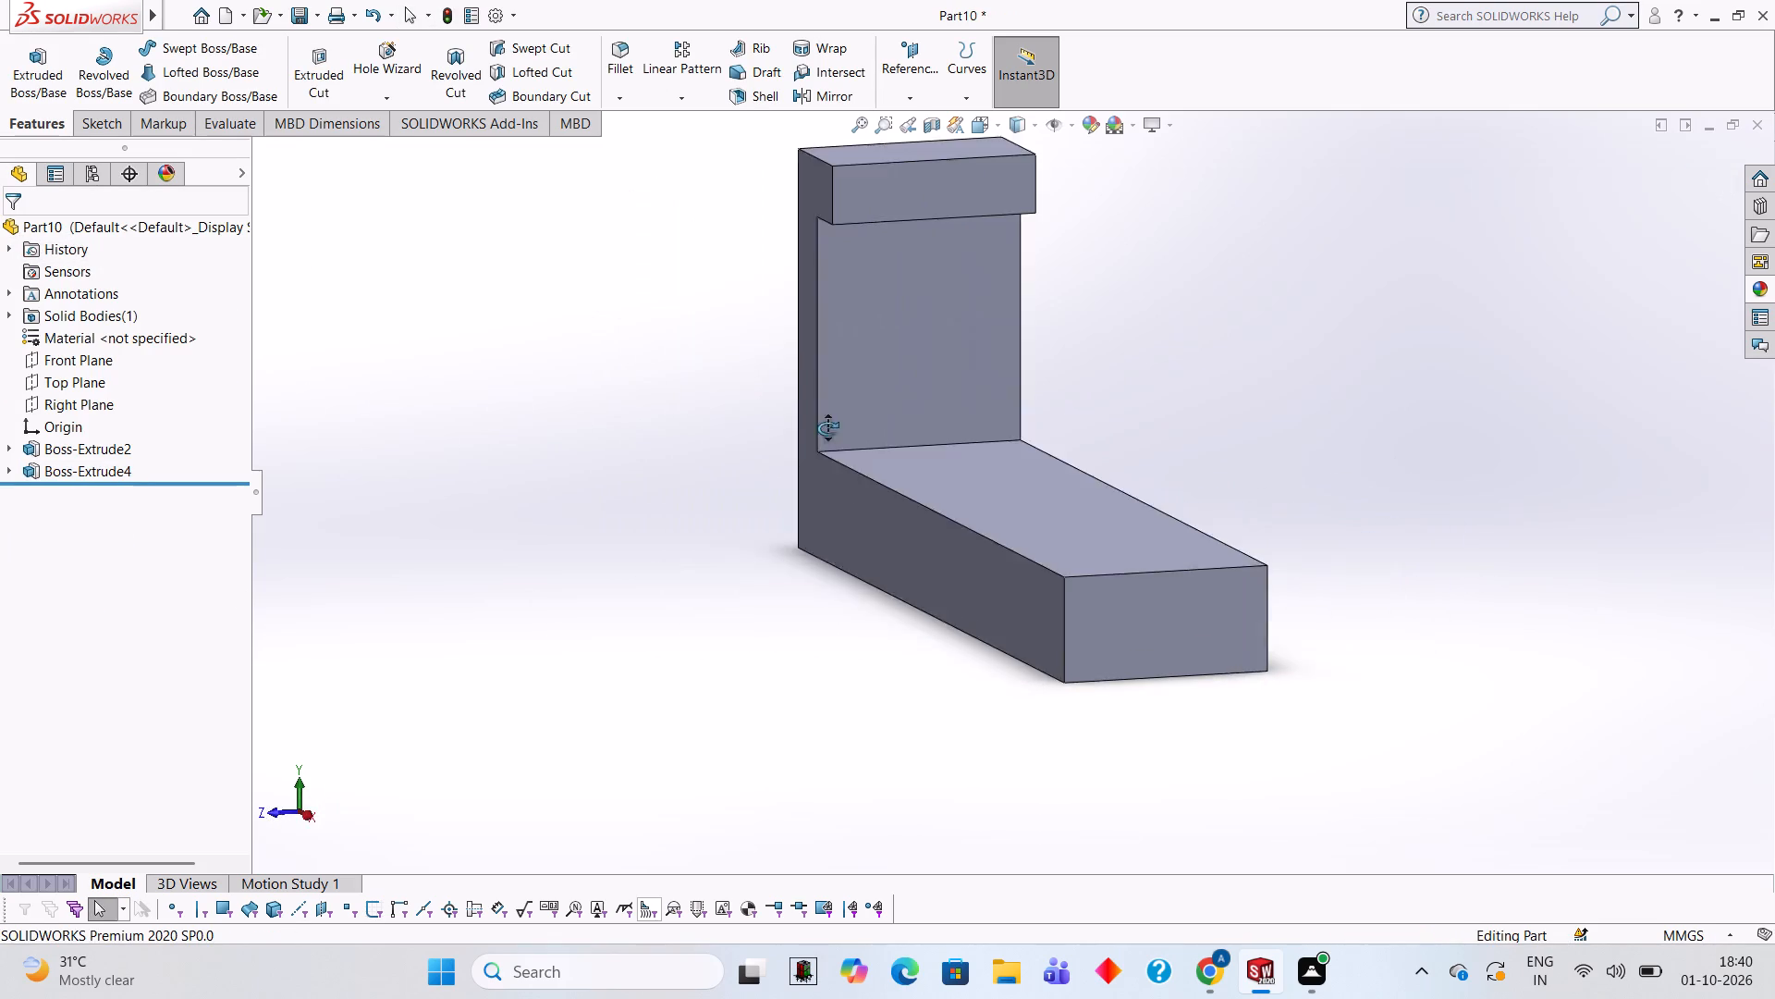
middle_click_drag(827, 428, 826, 429)
left_click(970, 347)
left_click(1053, 303)
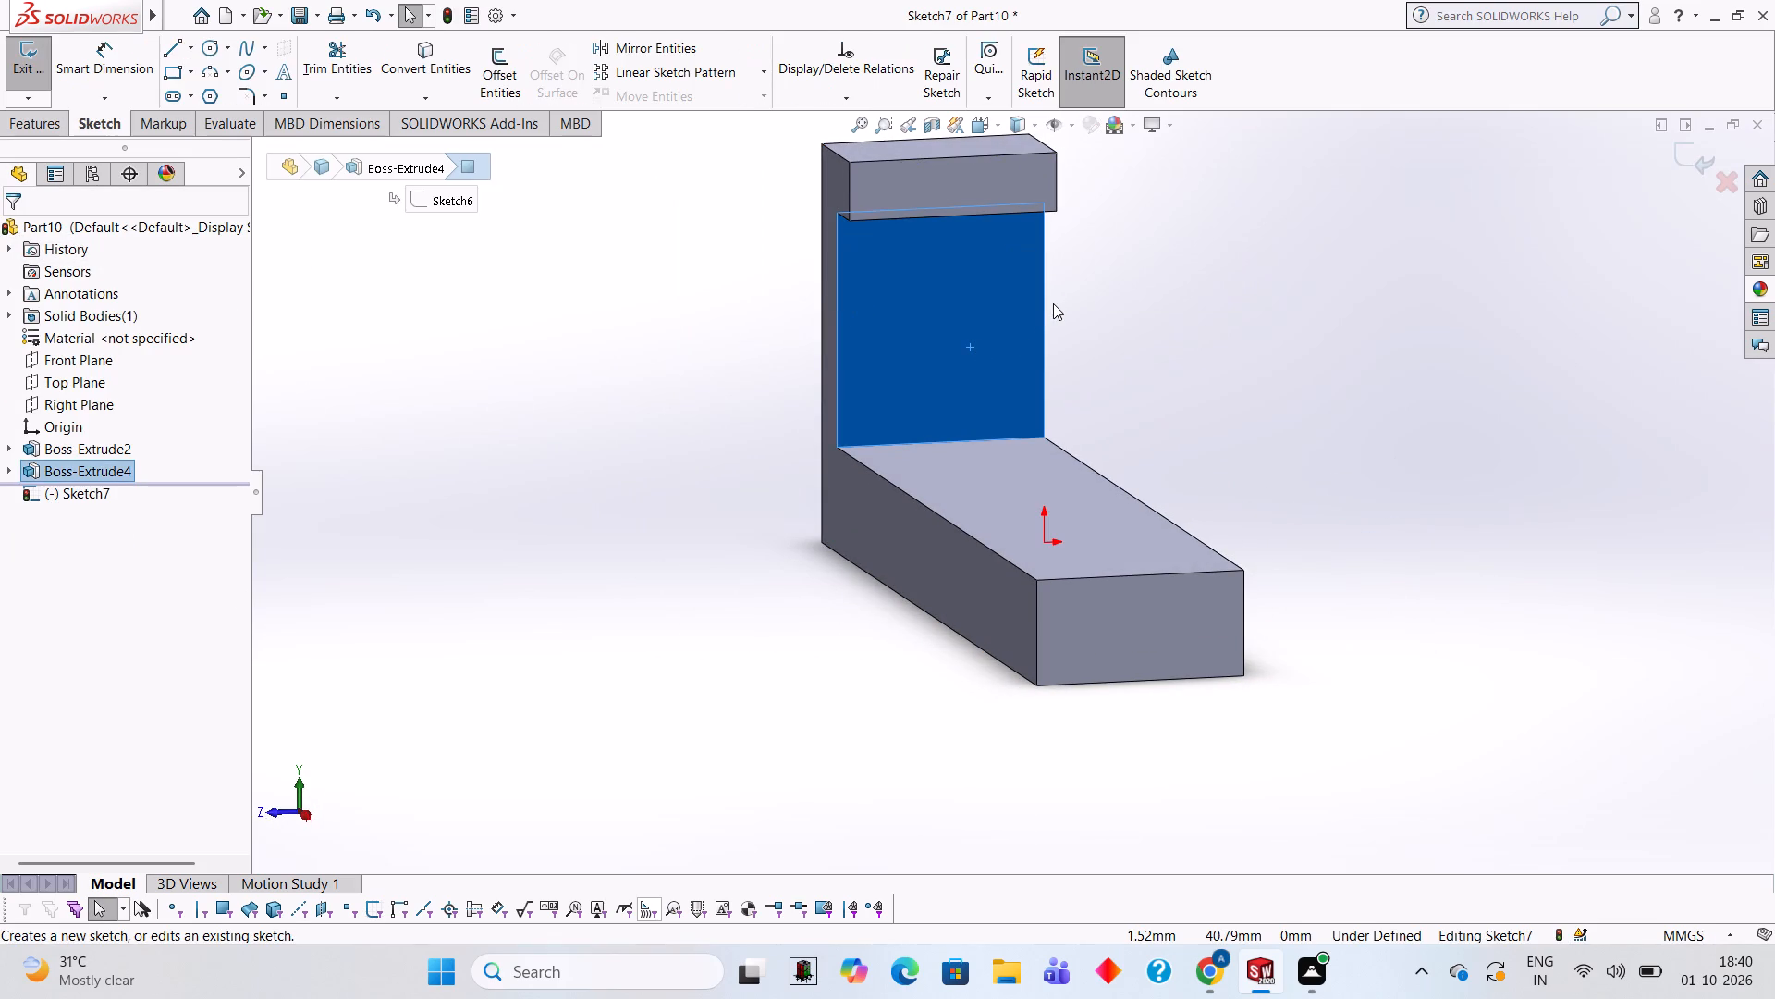
key("ctrl+8")
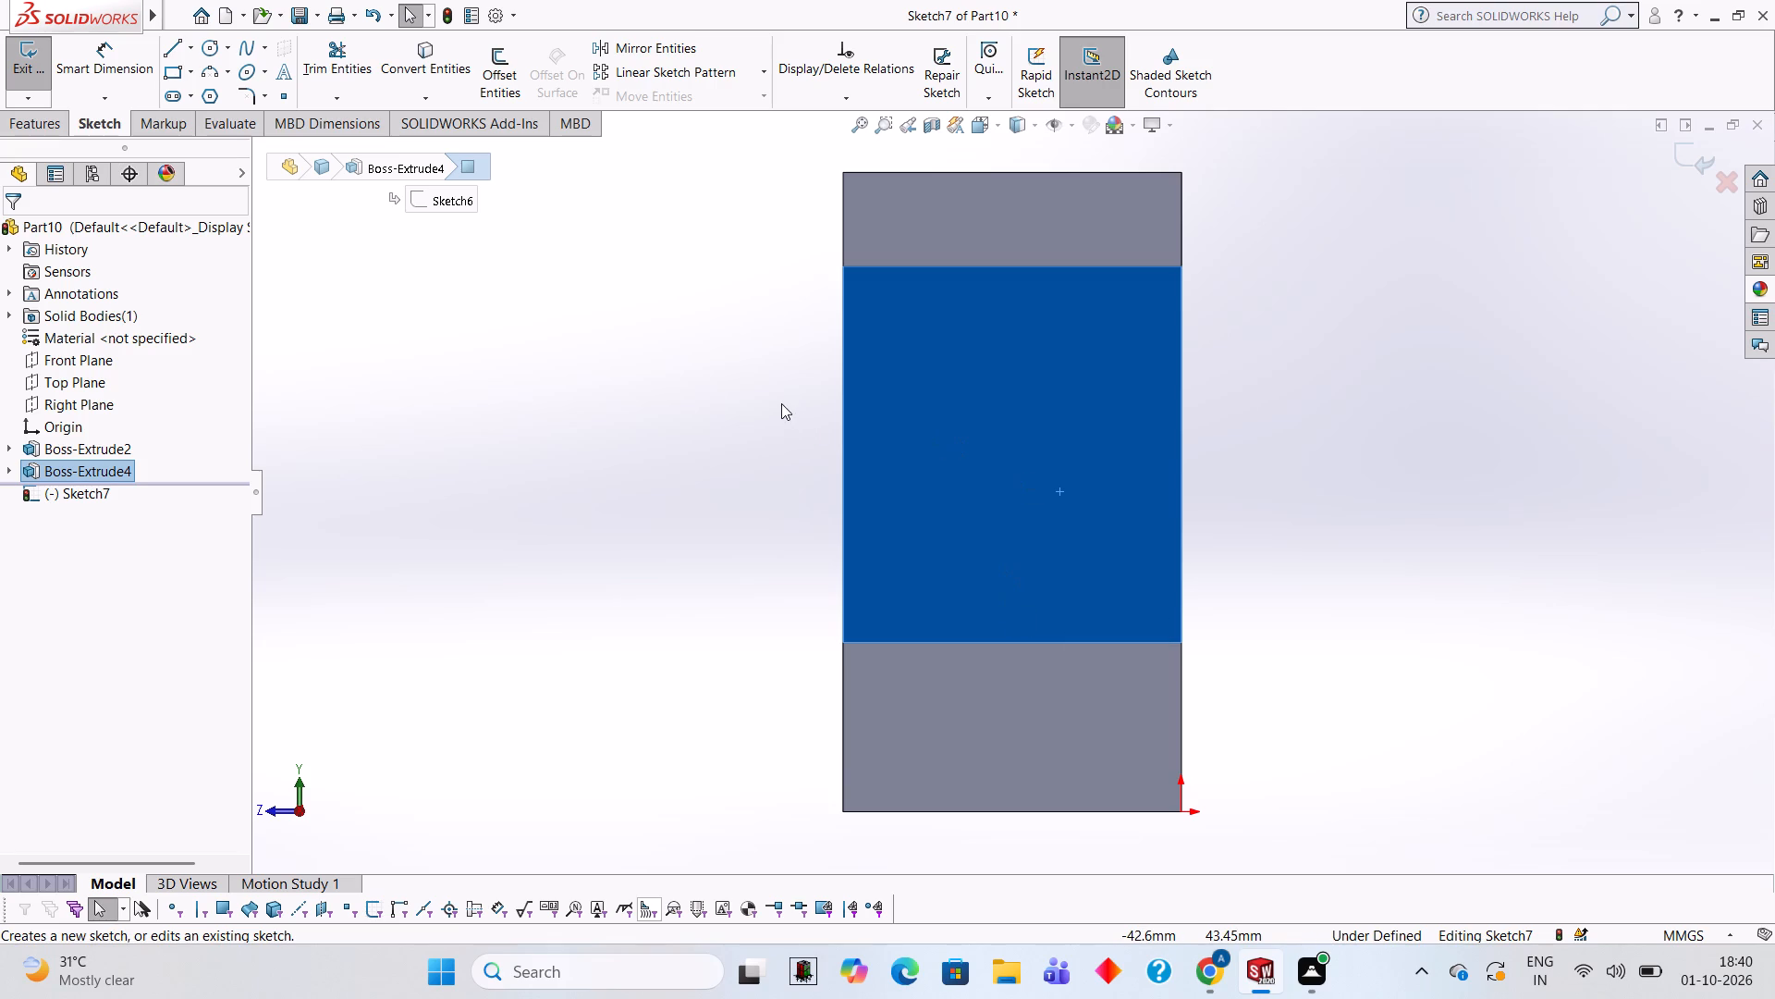
left_click(175, 49)
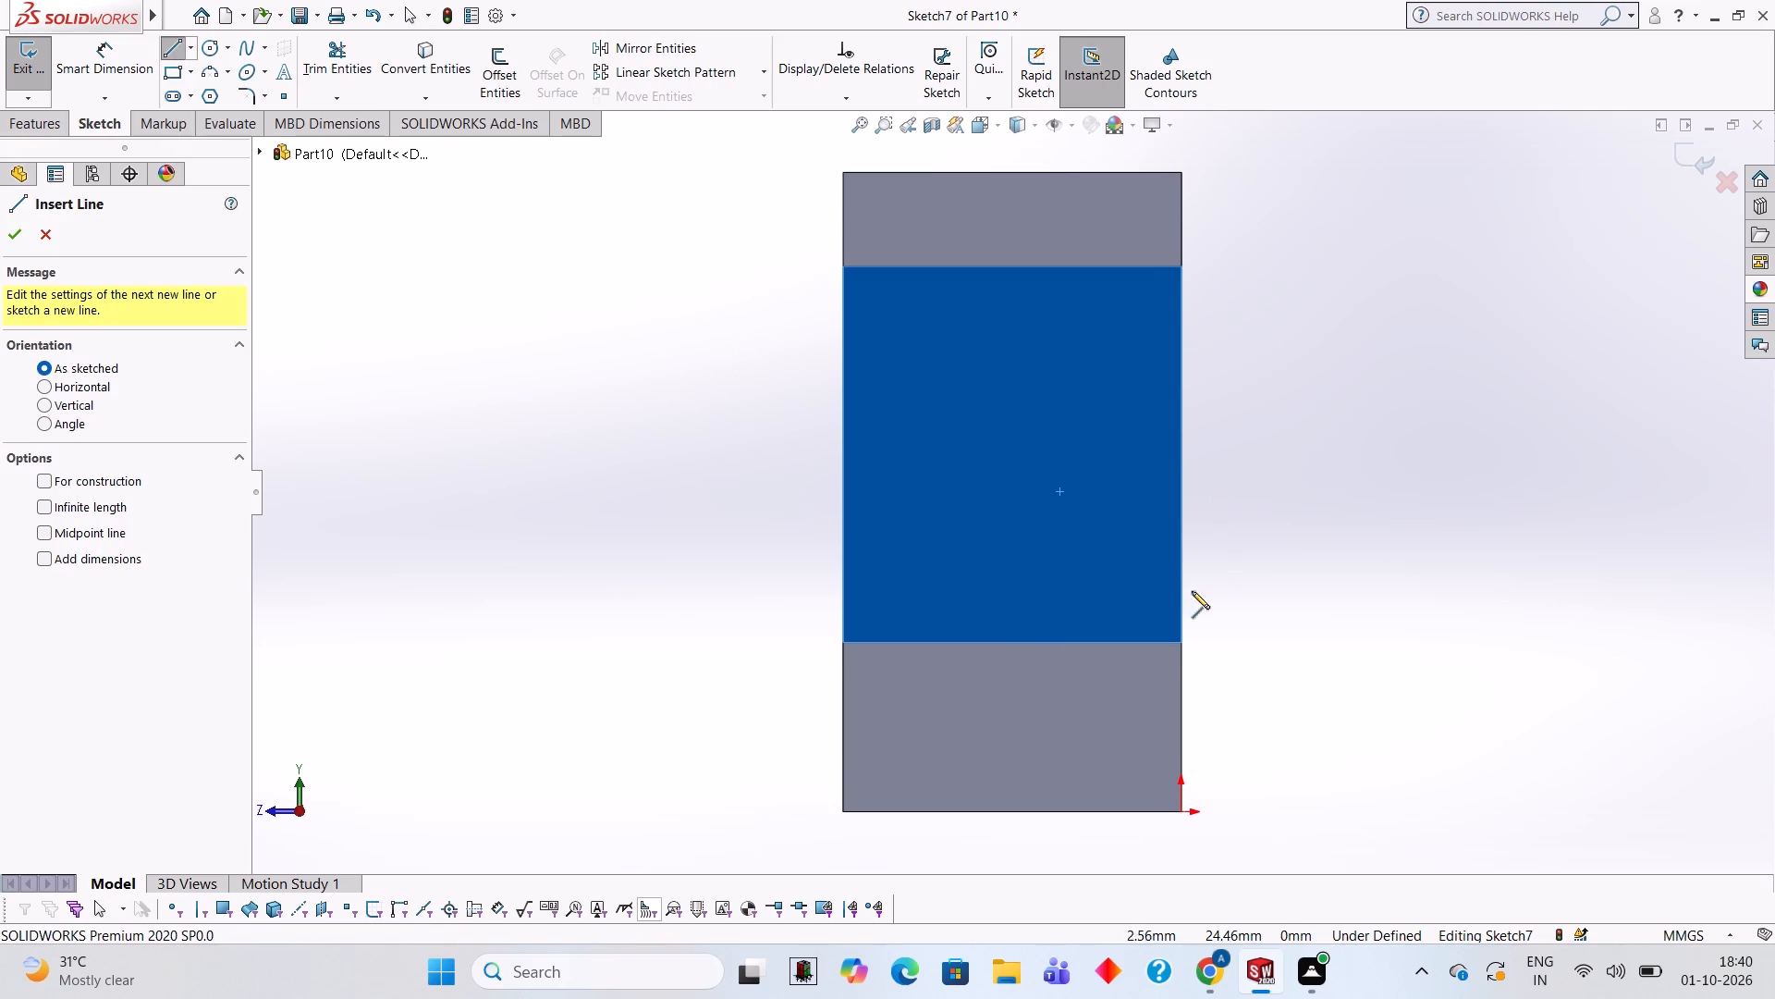
left_click(1012, 642)
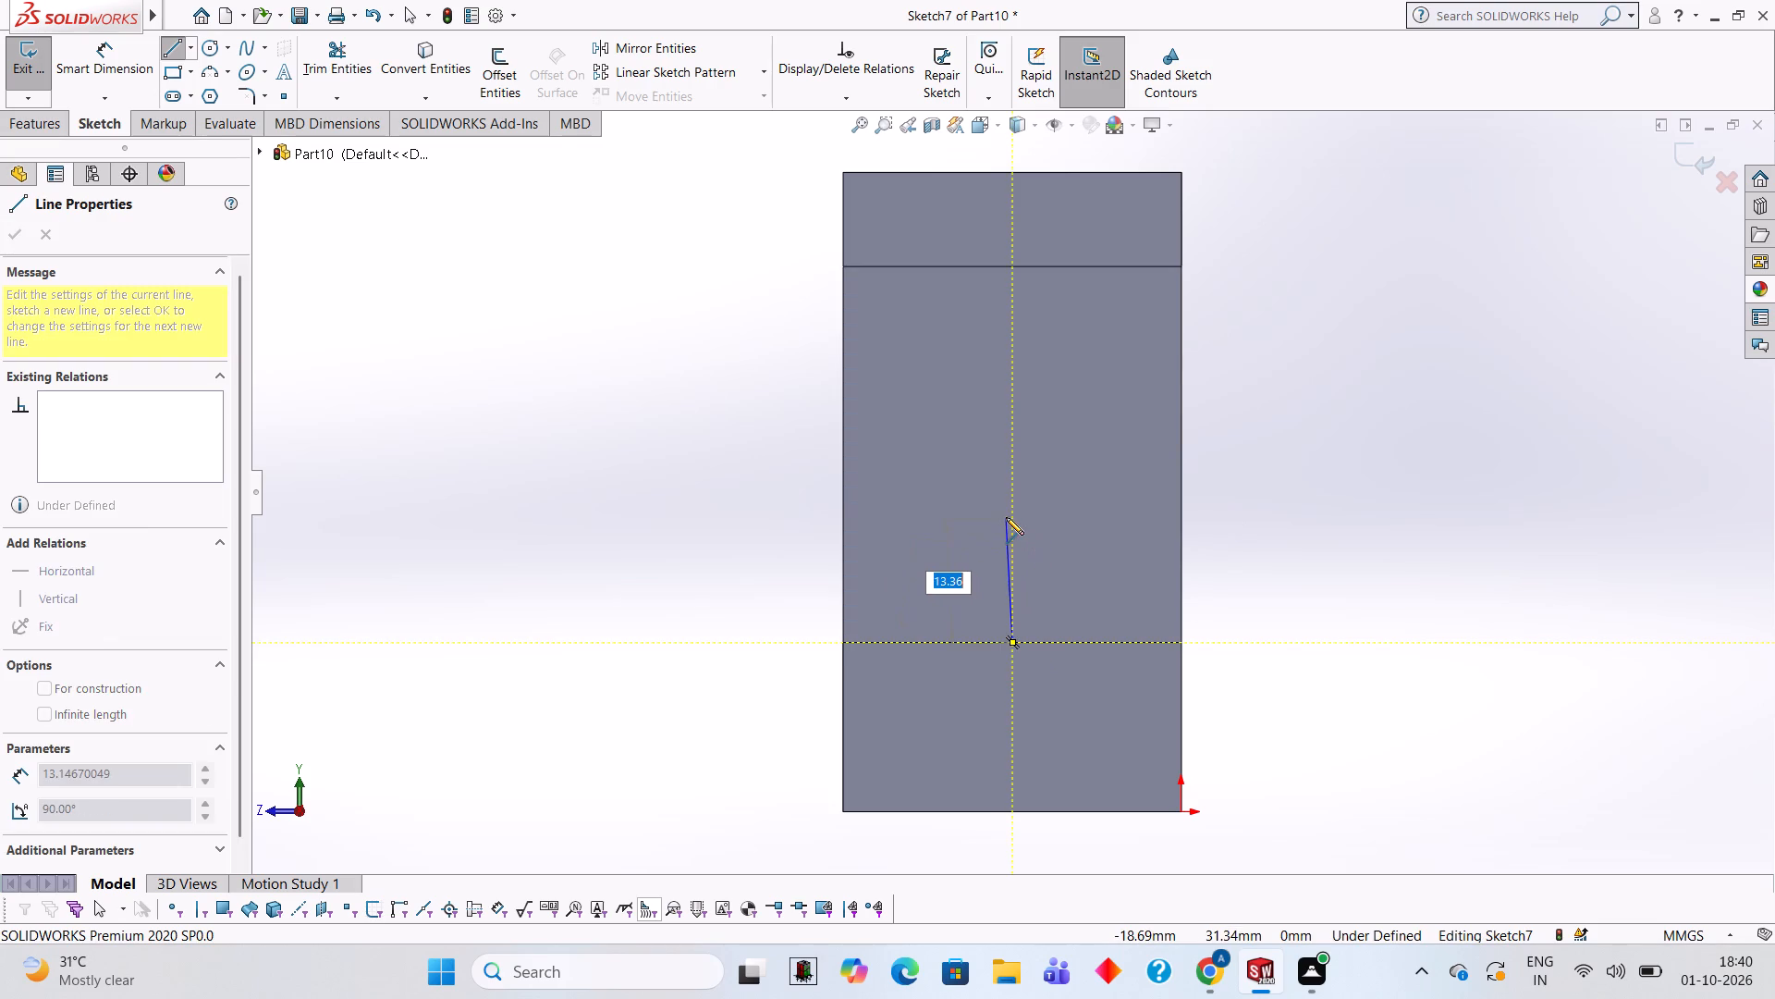
type("14")
key("Return")
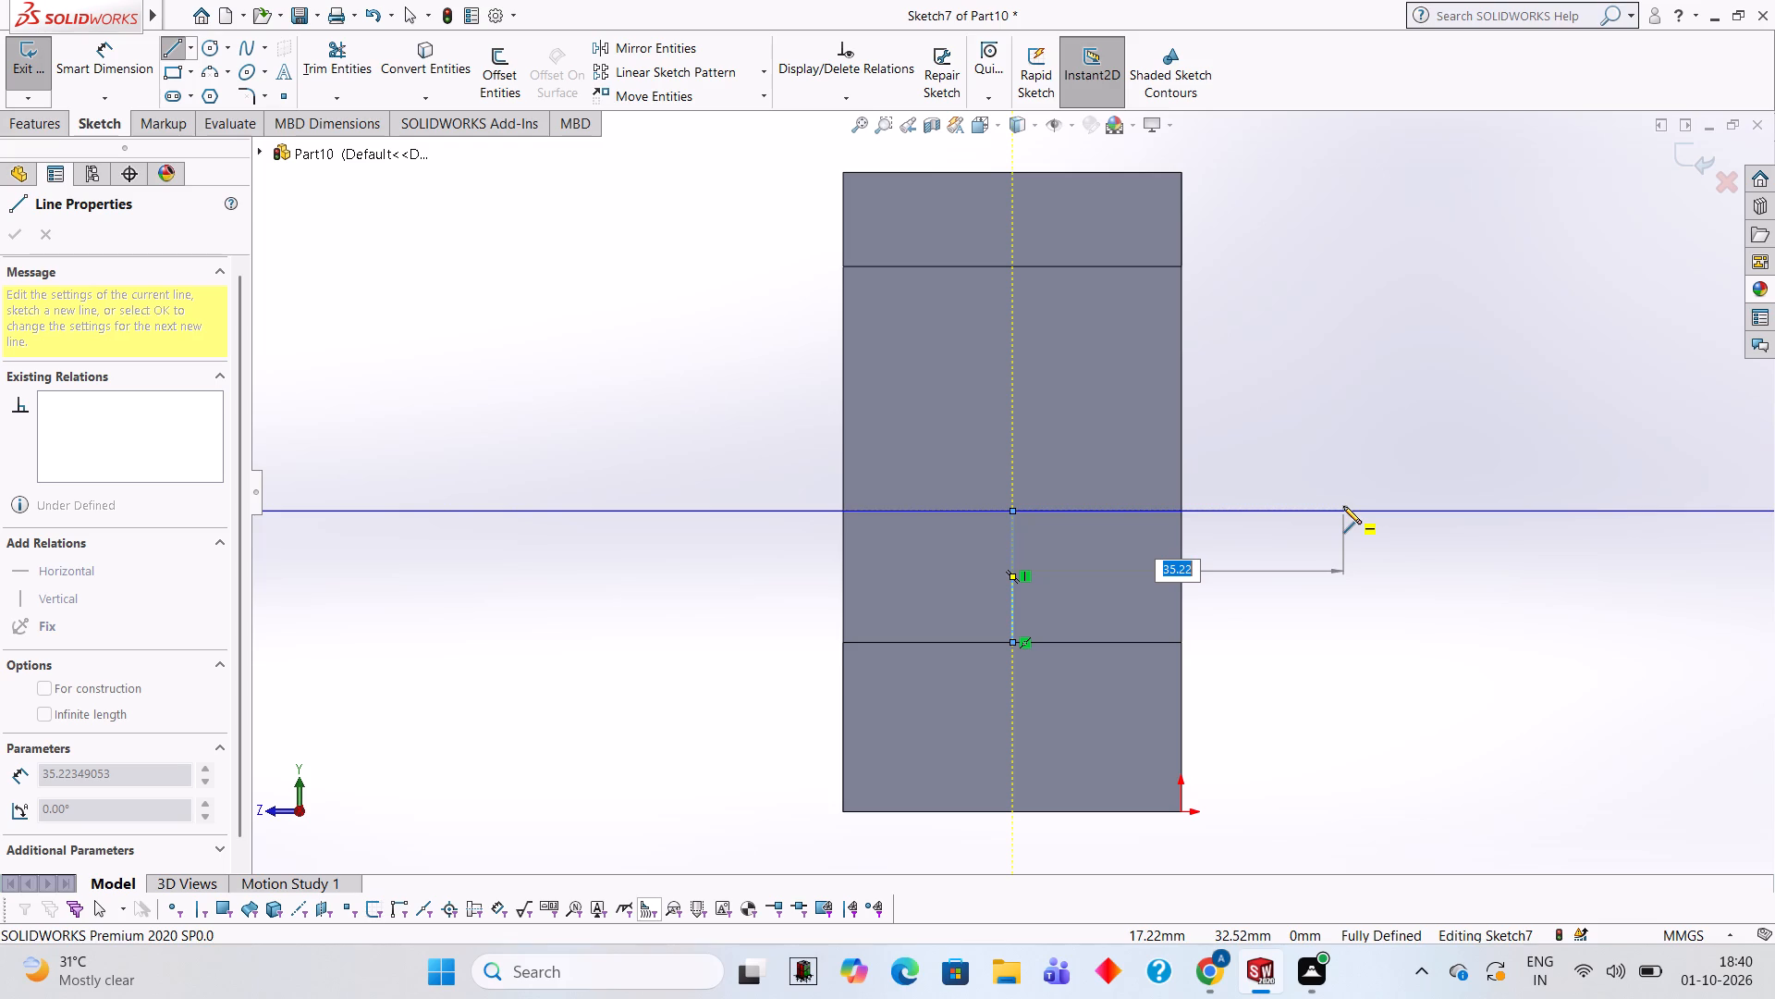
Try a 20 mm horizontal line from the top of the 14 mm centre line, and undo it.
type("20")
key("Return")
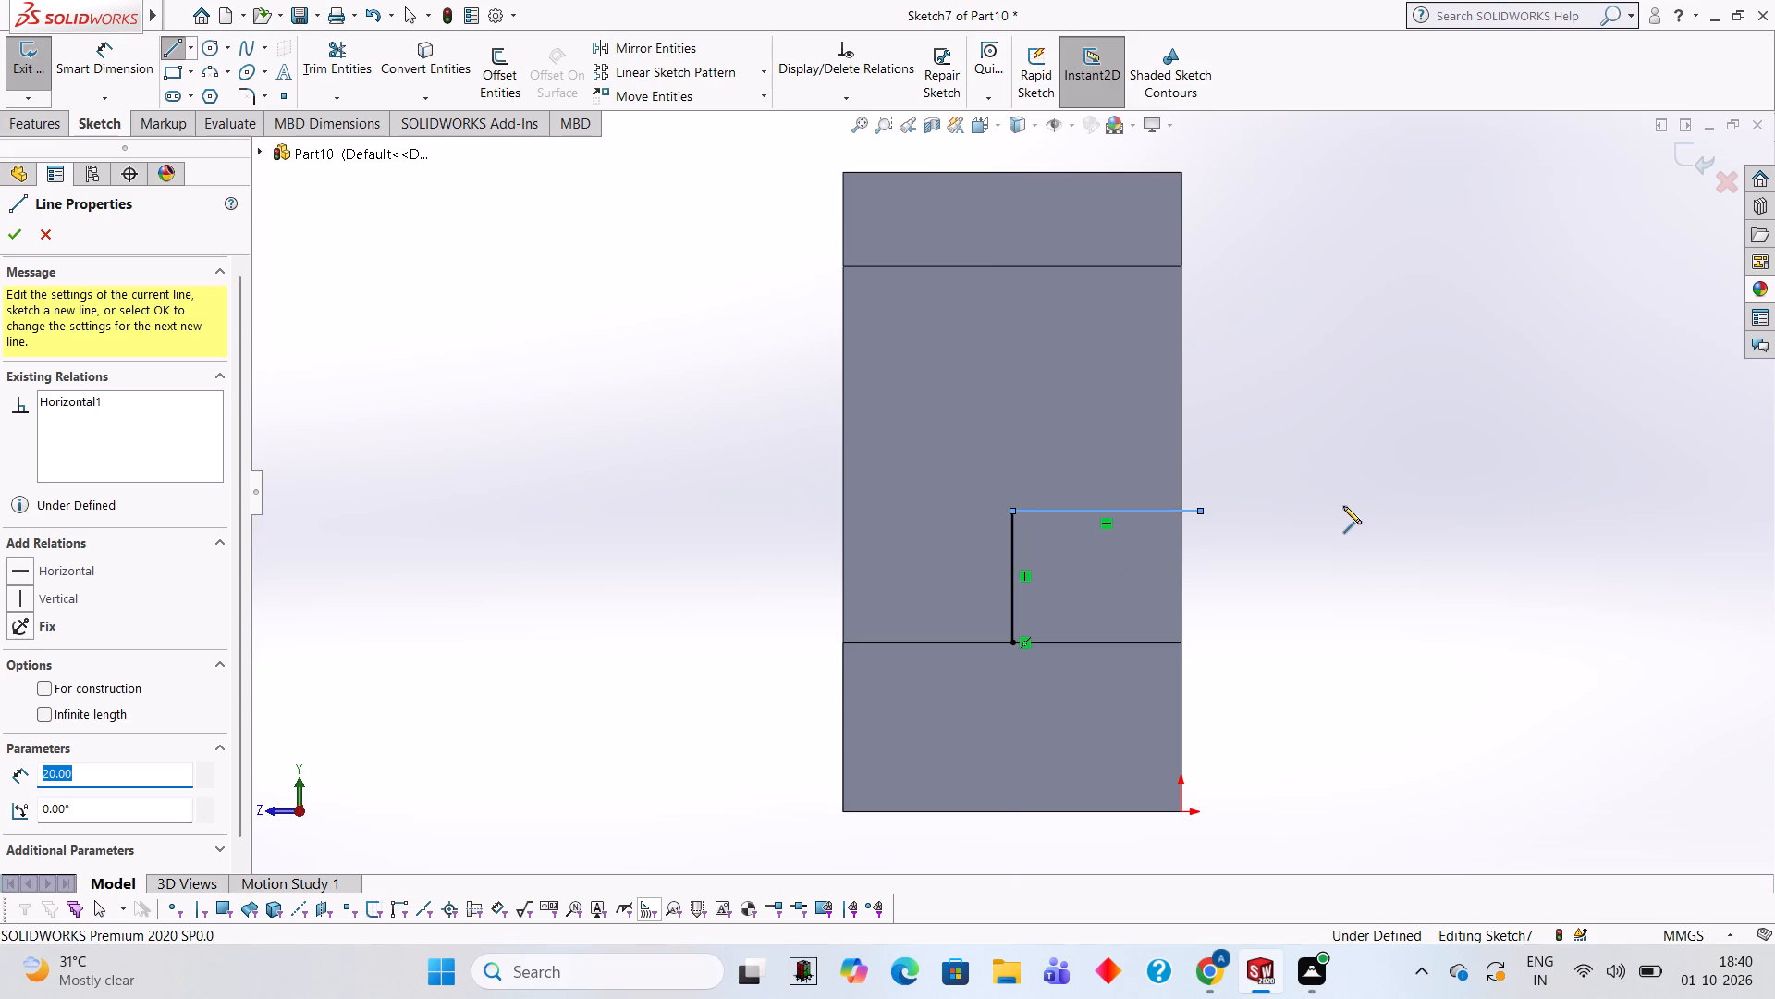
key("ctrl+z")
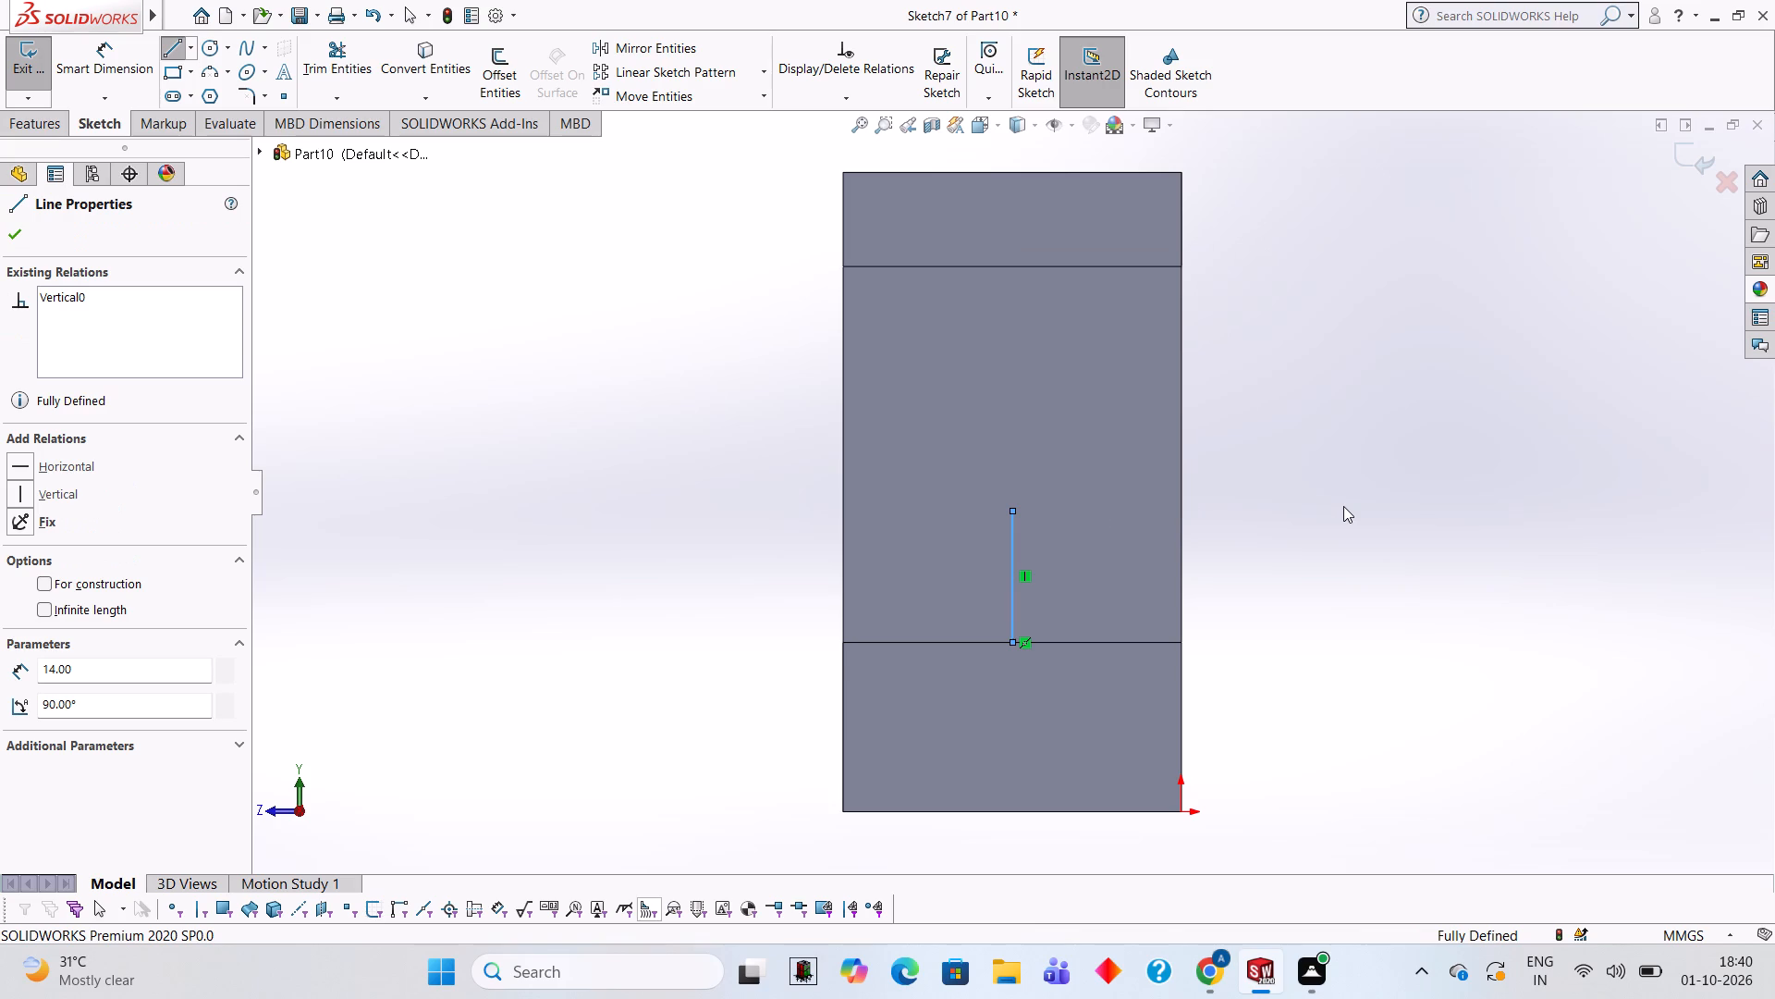
Draw the origin-side half profile: 36 mm horizontal from the centre line's top, 6 mm down, sloped to the face's lower corner, back to the midpoint.
left_click(181, 55)
left_click(1010, 512)
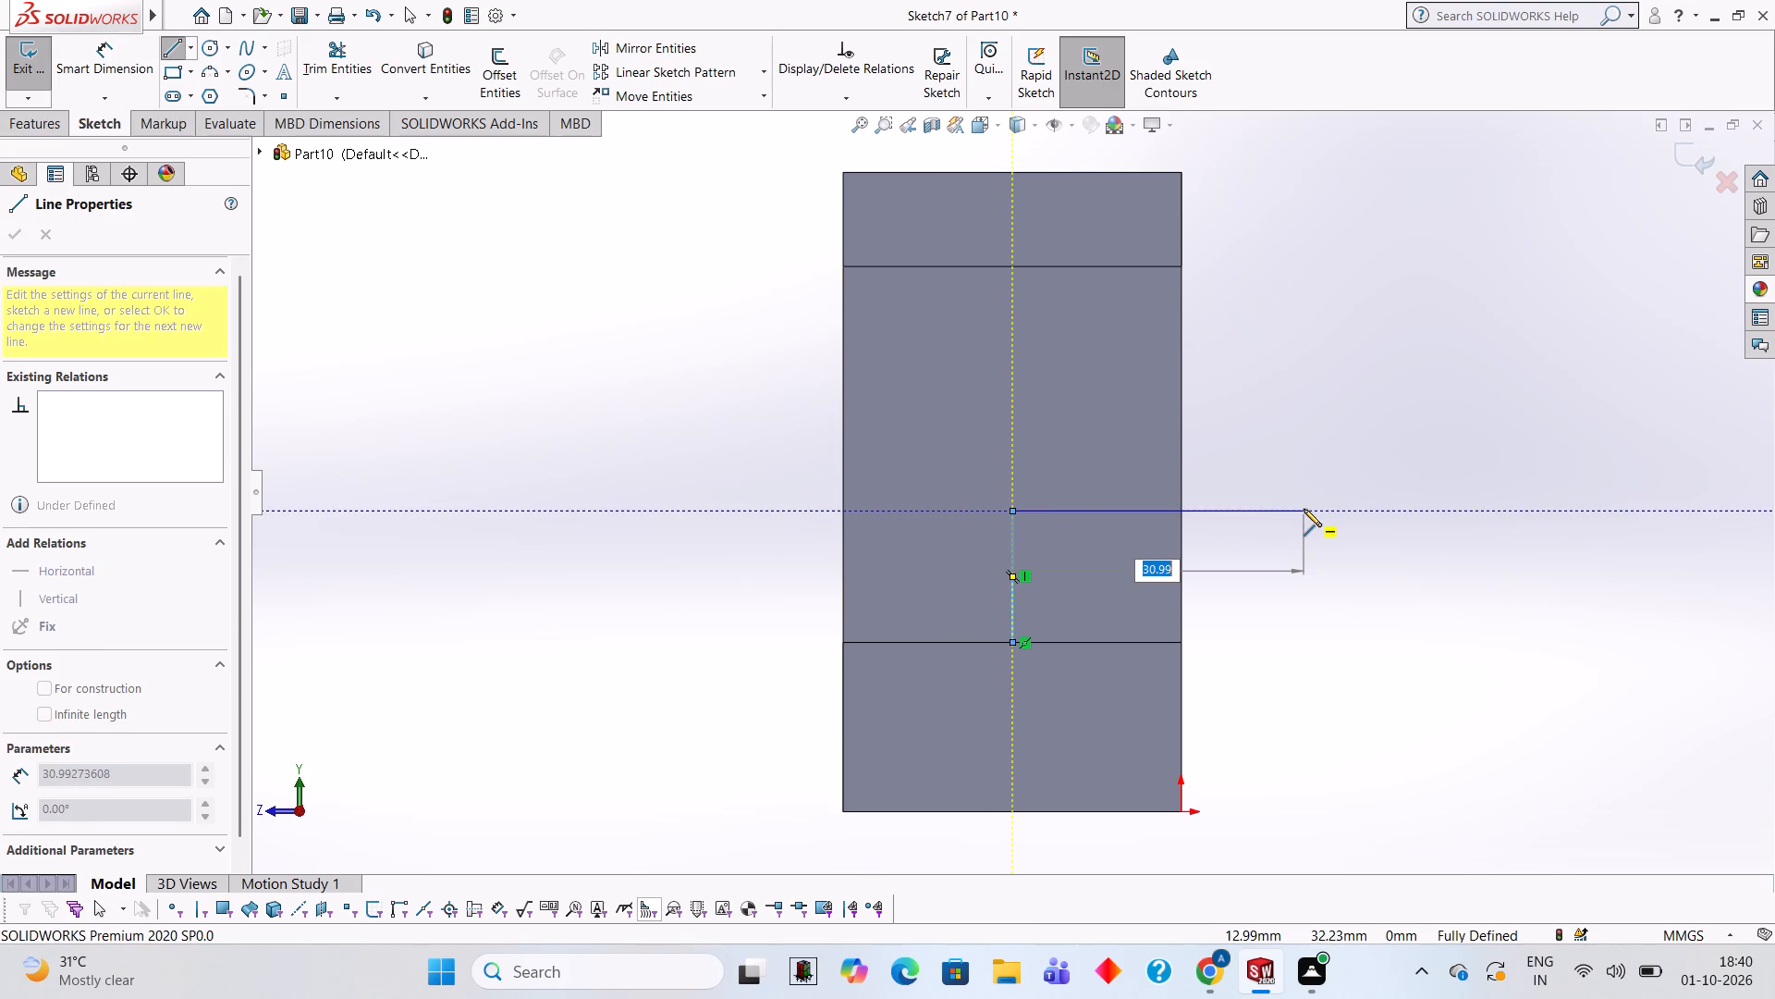
type("36")
key("Return")
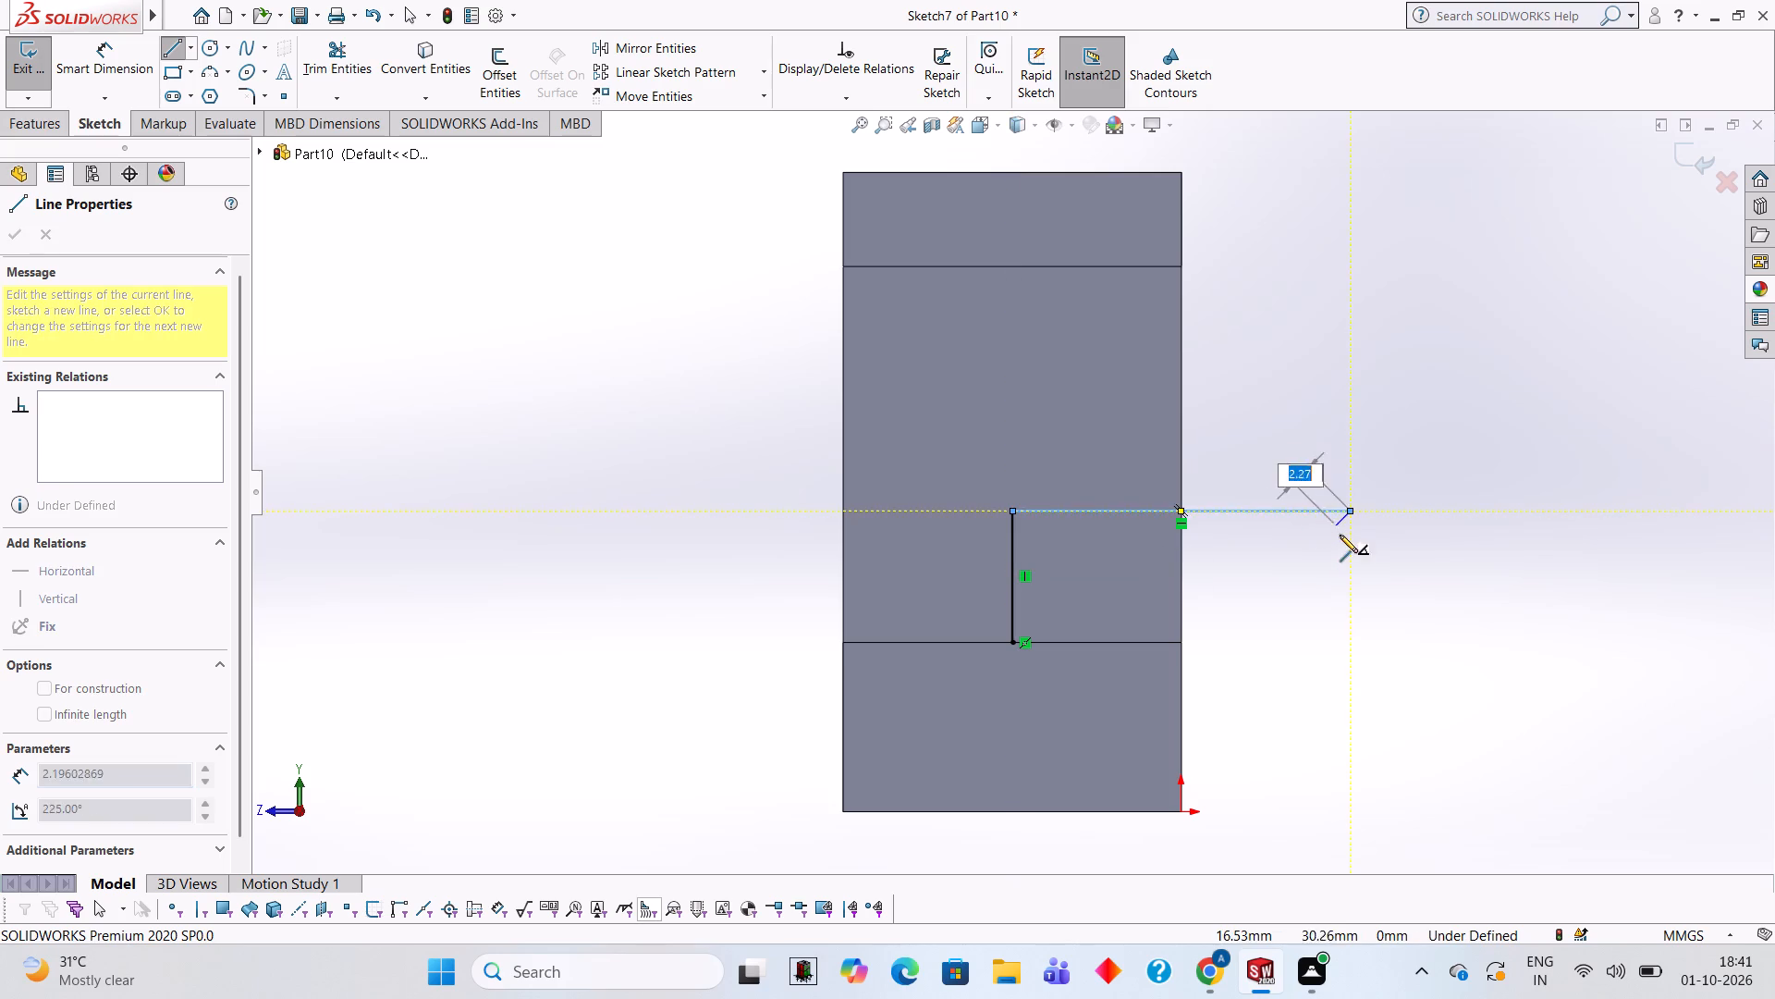
key("6")
key("Return")
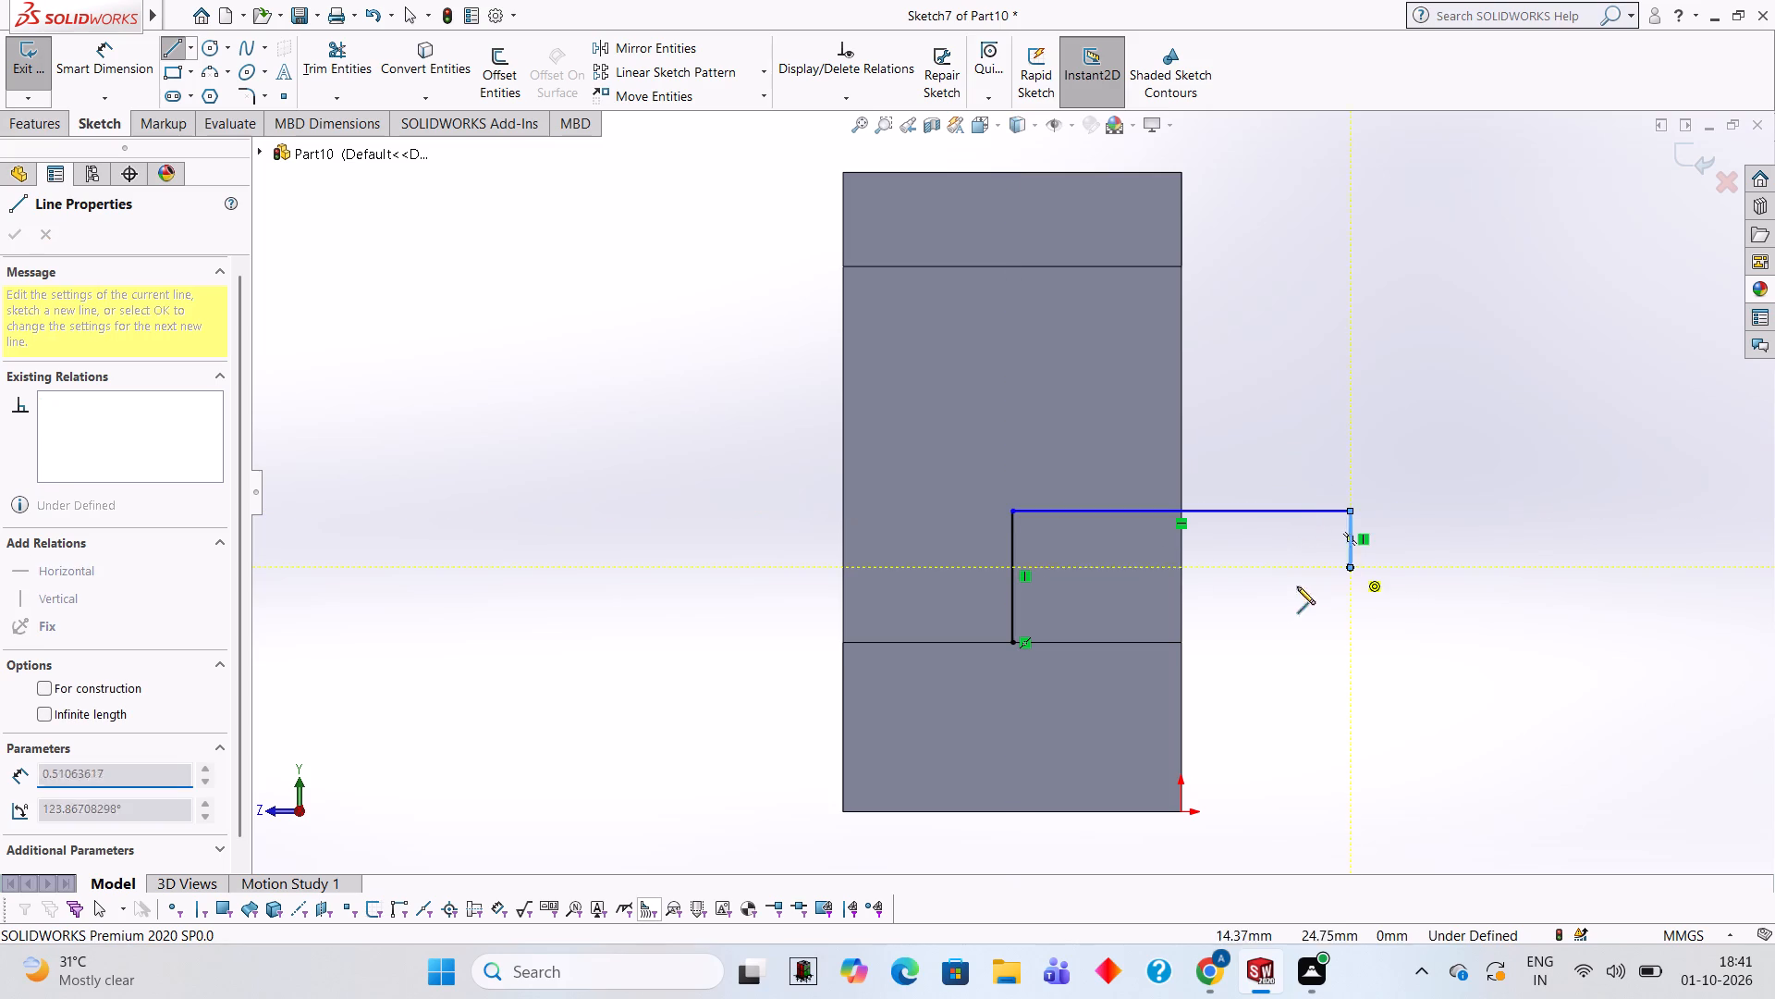
left_click(1183, 642)
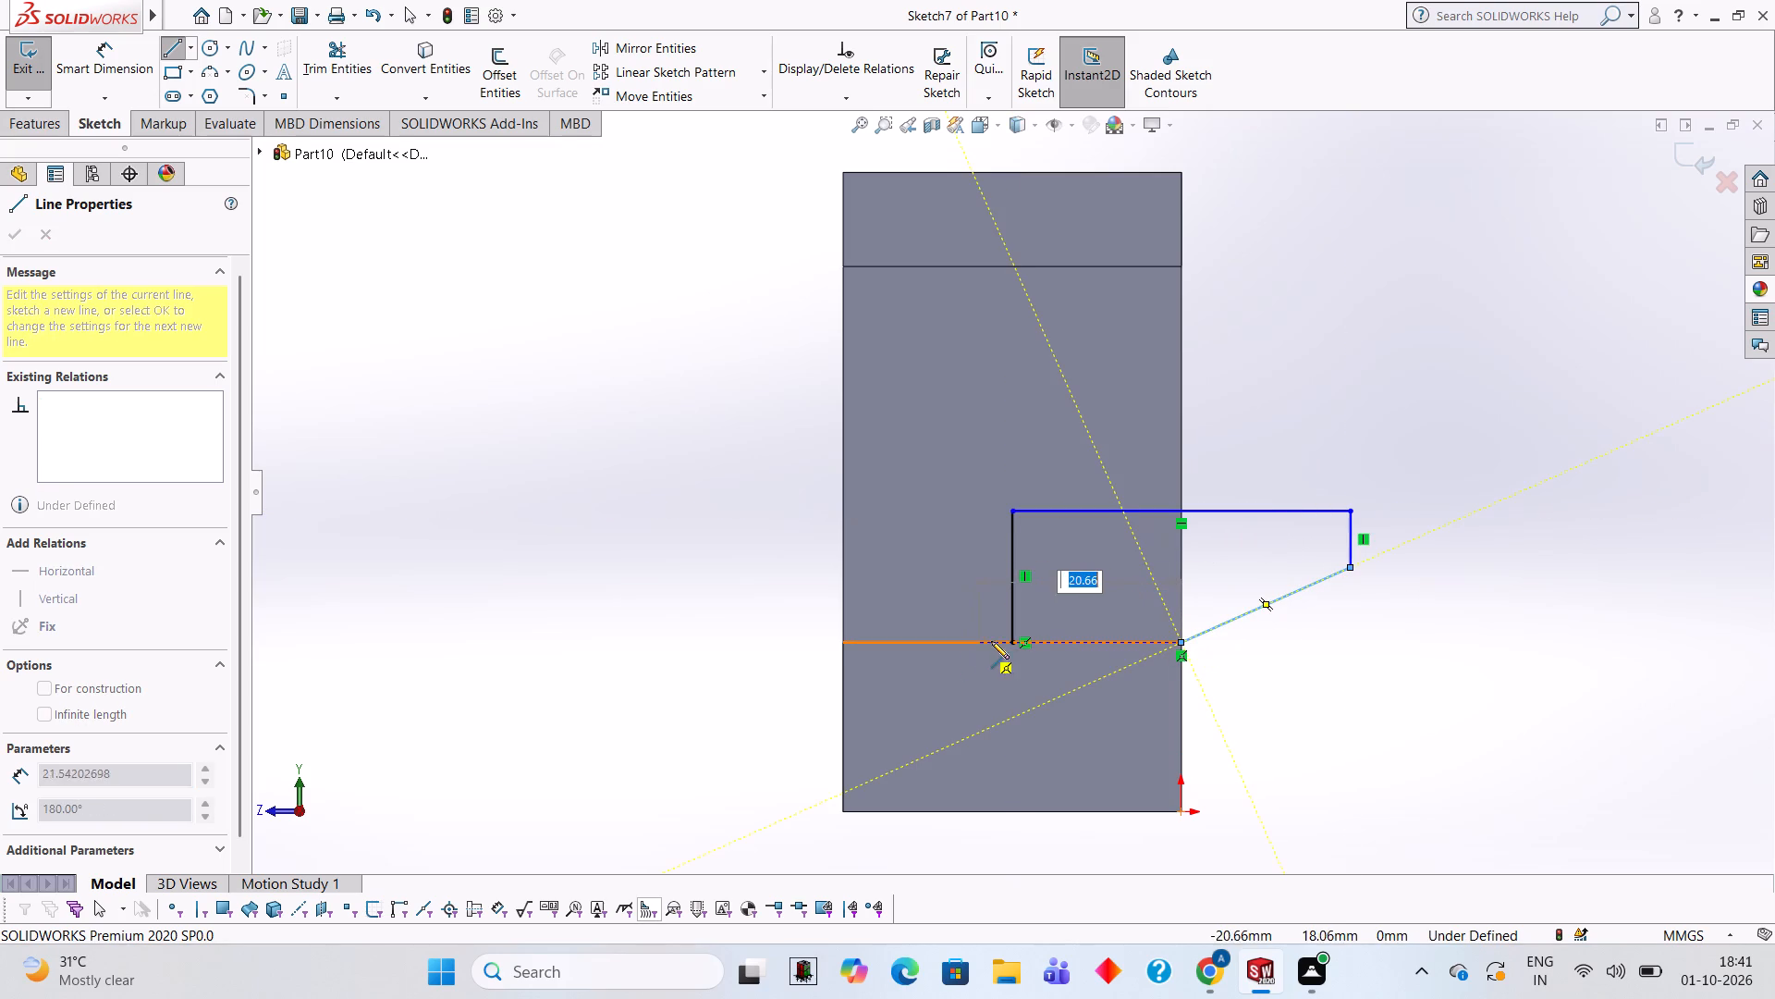
left_click(1011, 641)
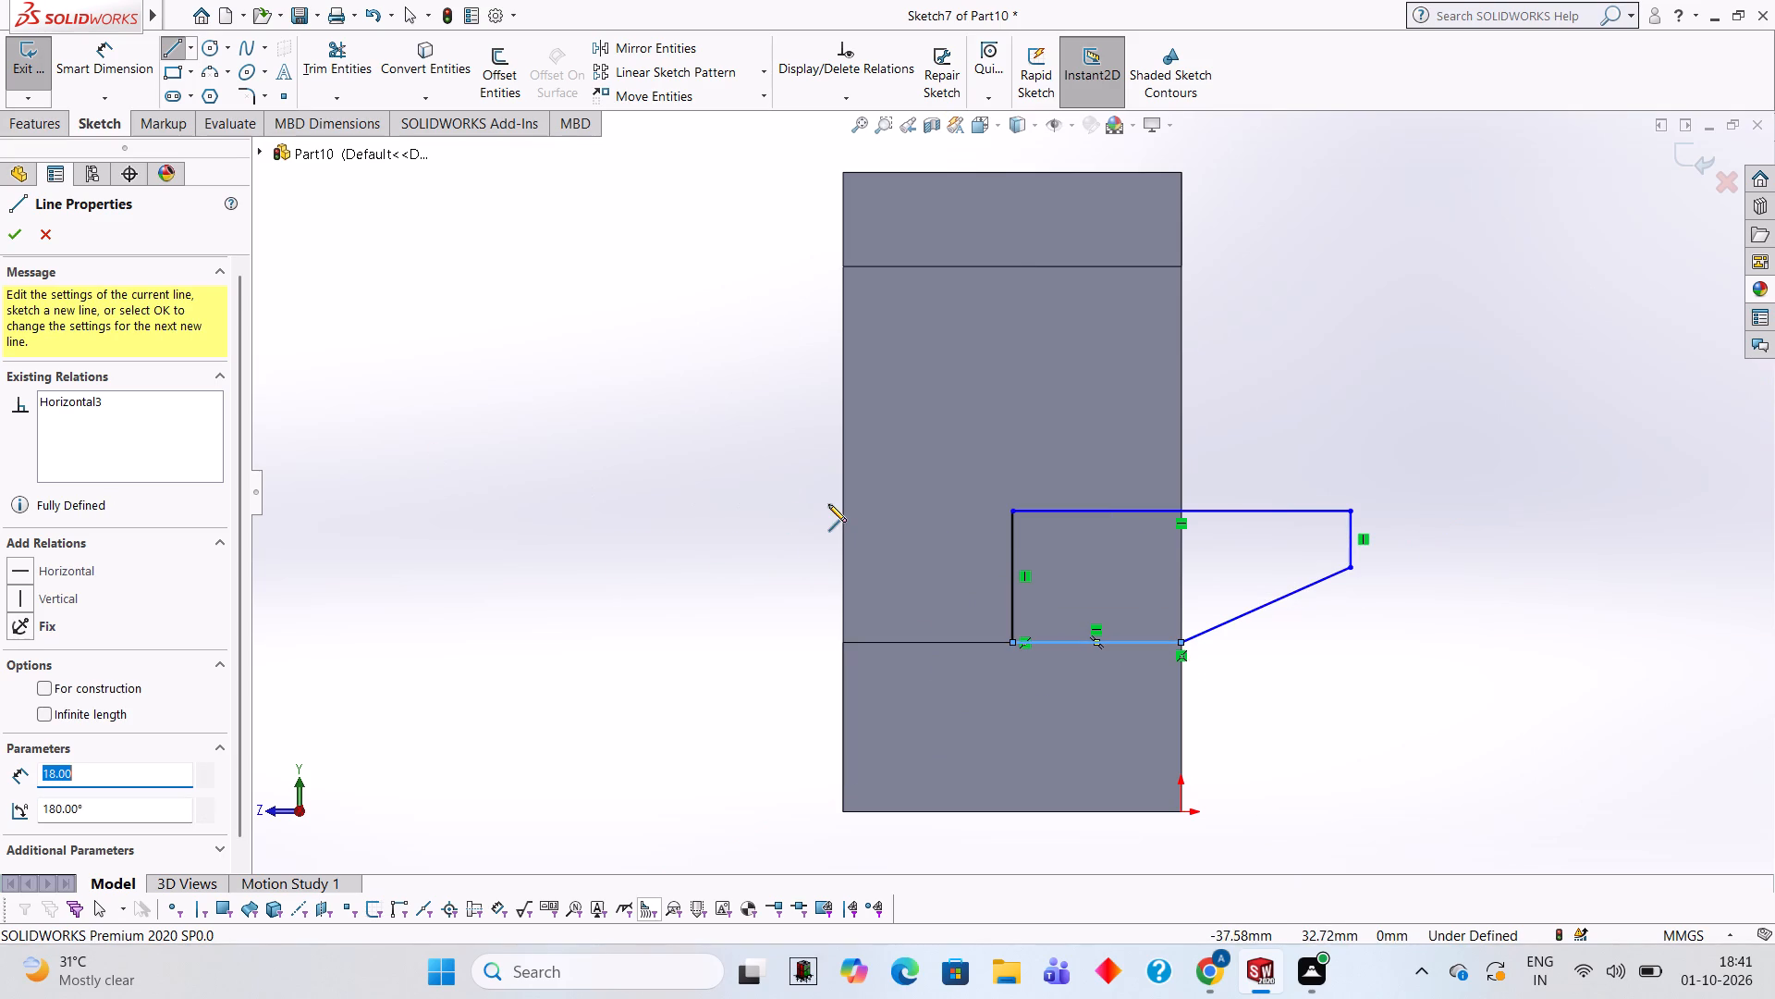
Draw the opposite half of the profile: 36 mm horizontal, 6 mm down, sloped to the other lower corner, closed along the lower edge to the midpoint.
left_click(1012, 511)
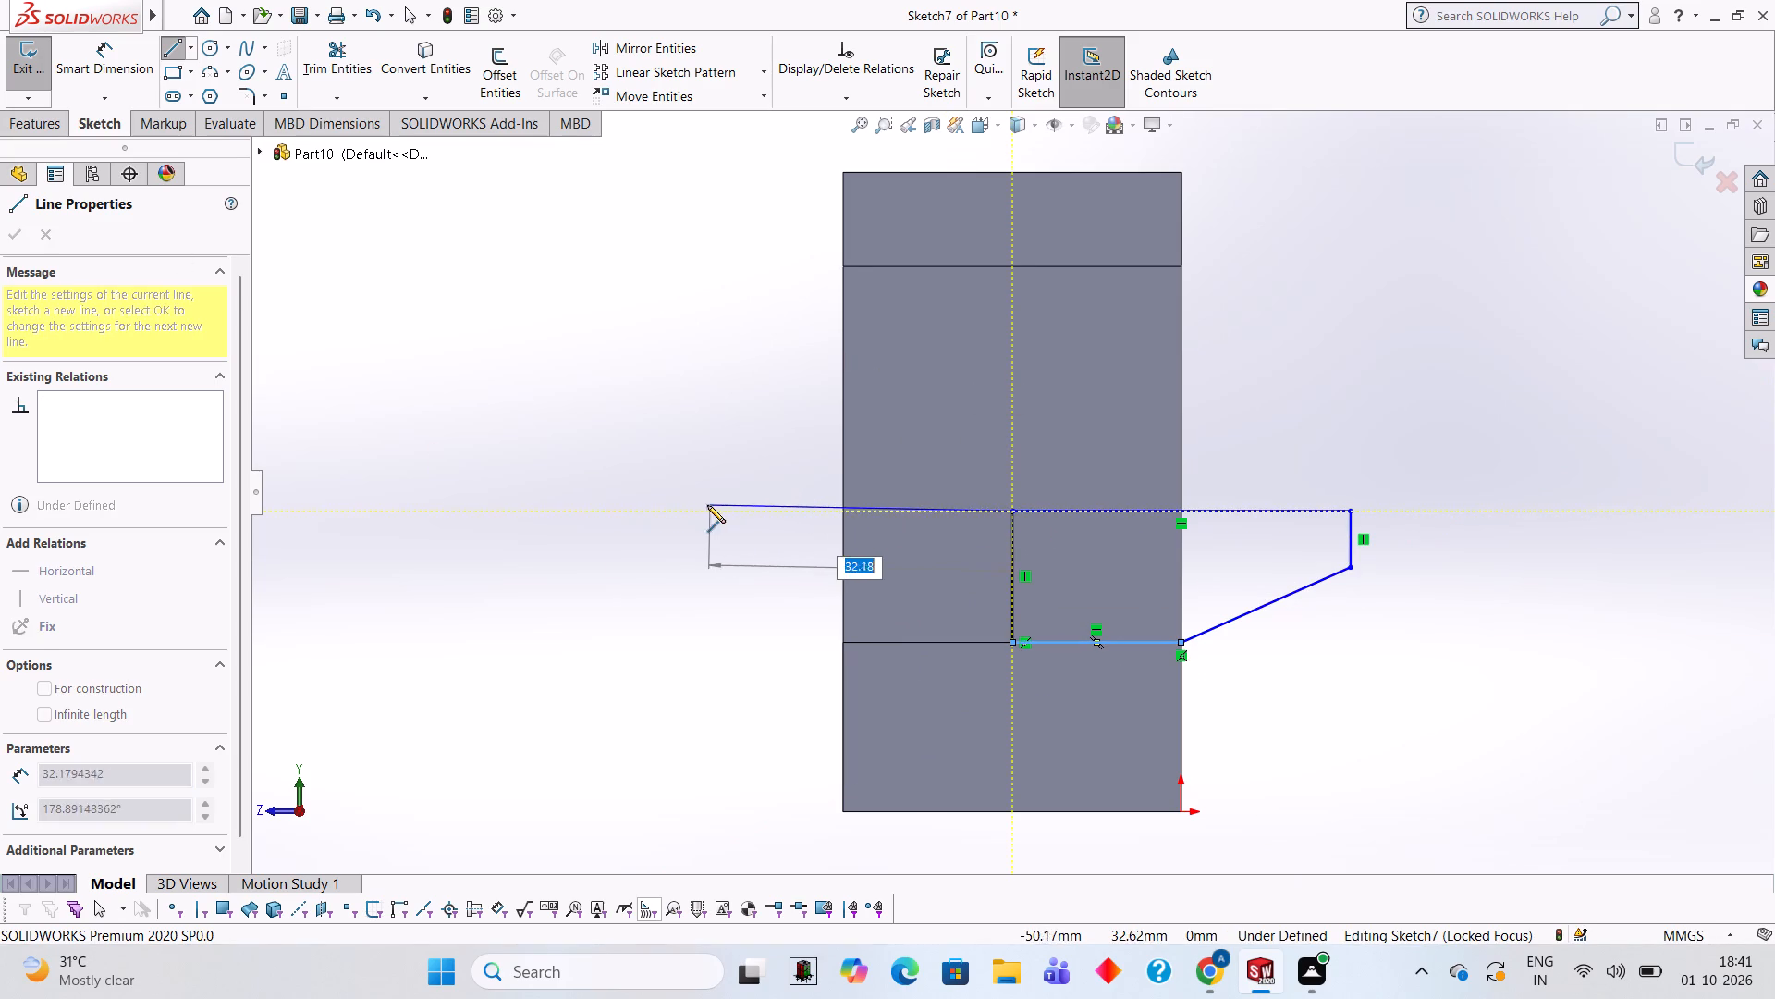
type("36")
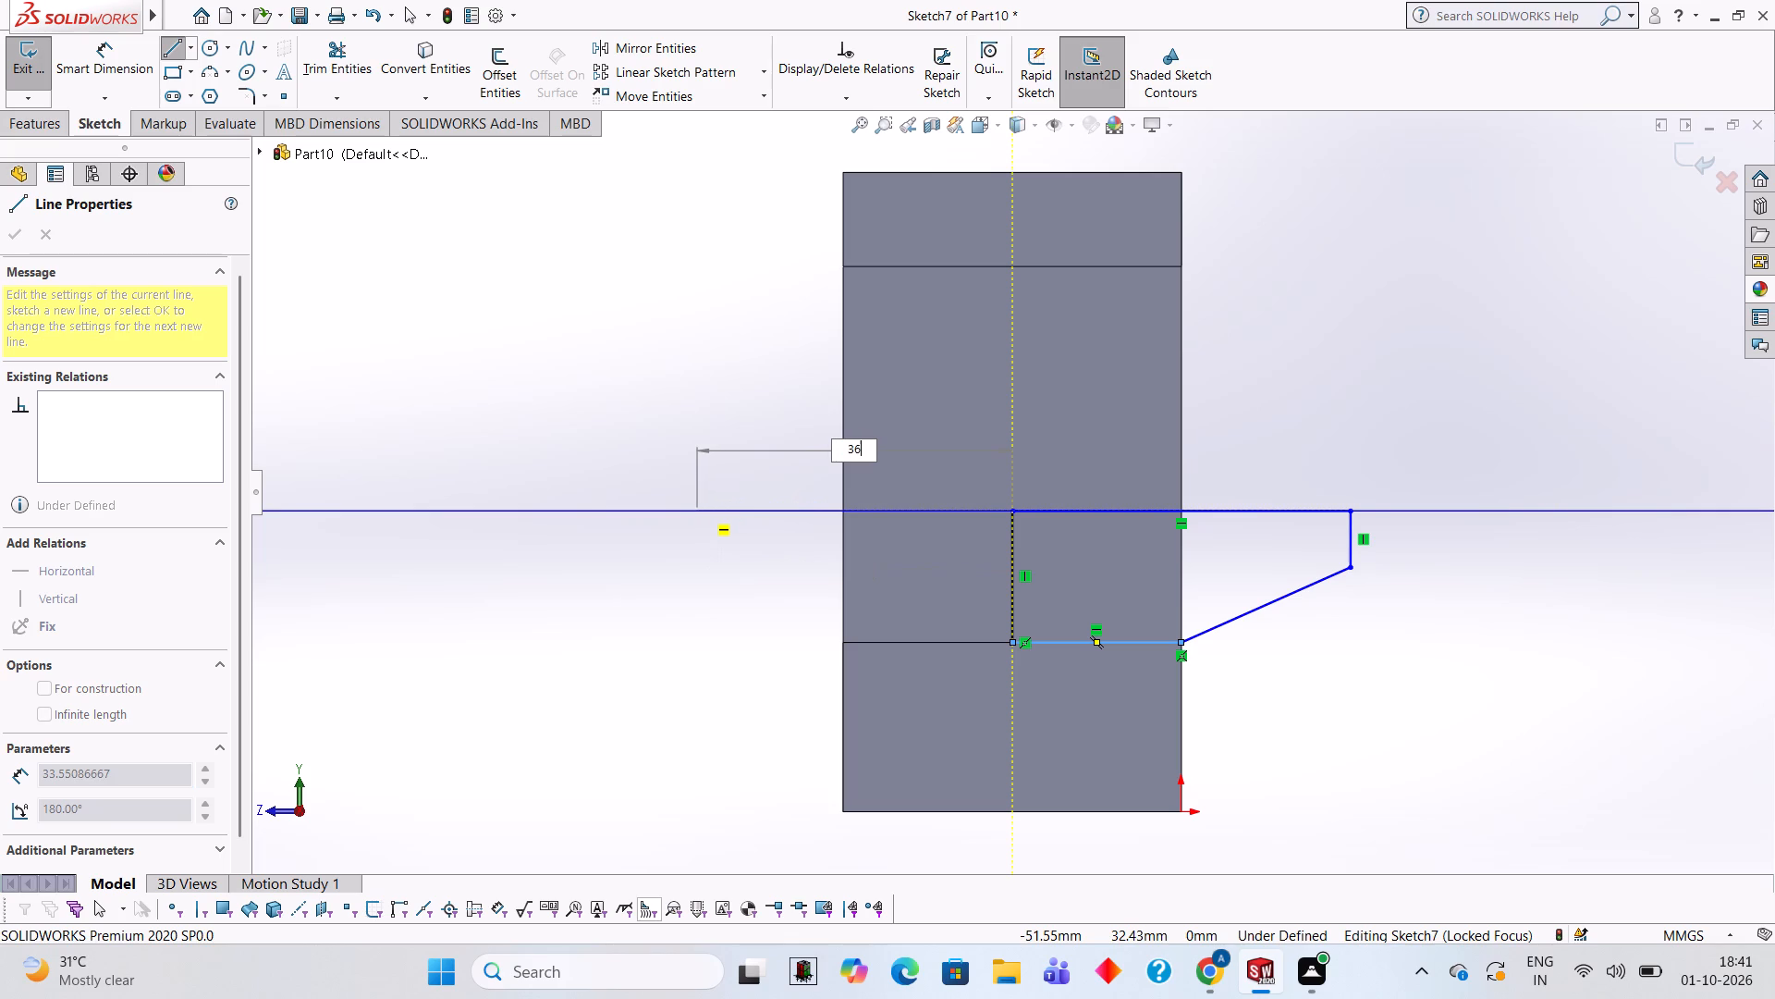
key("Return")
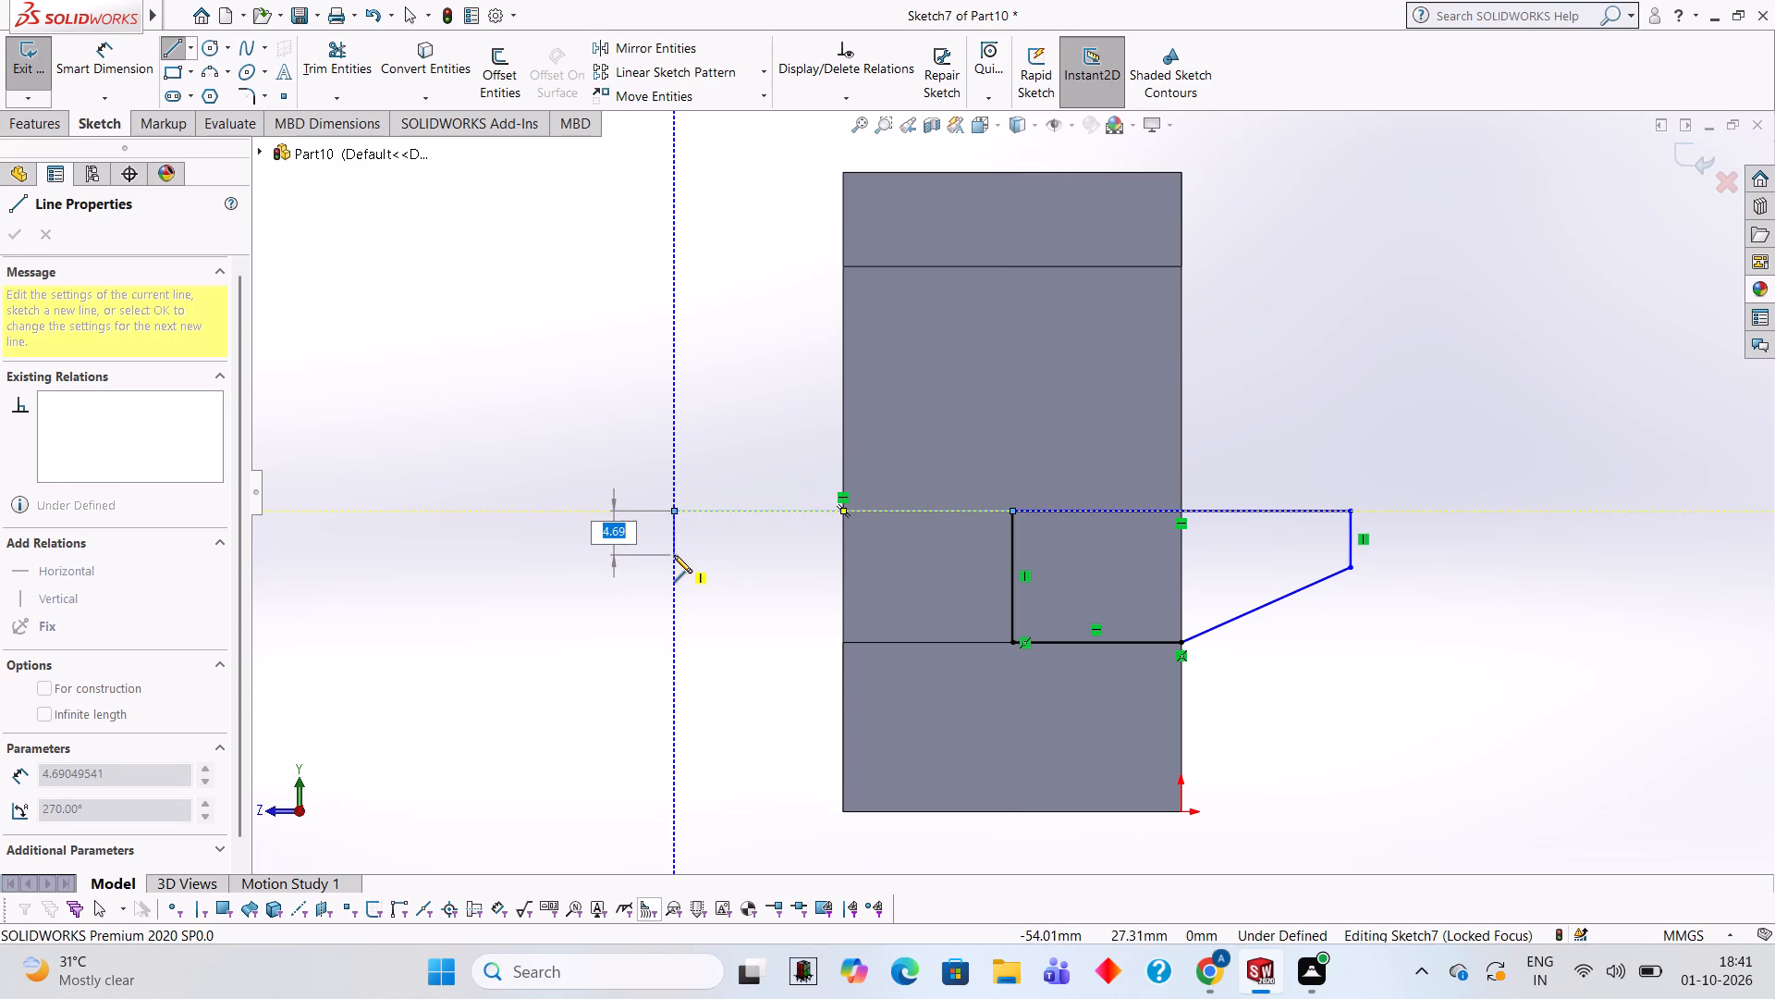
key("6")
key("Return")
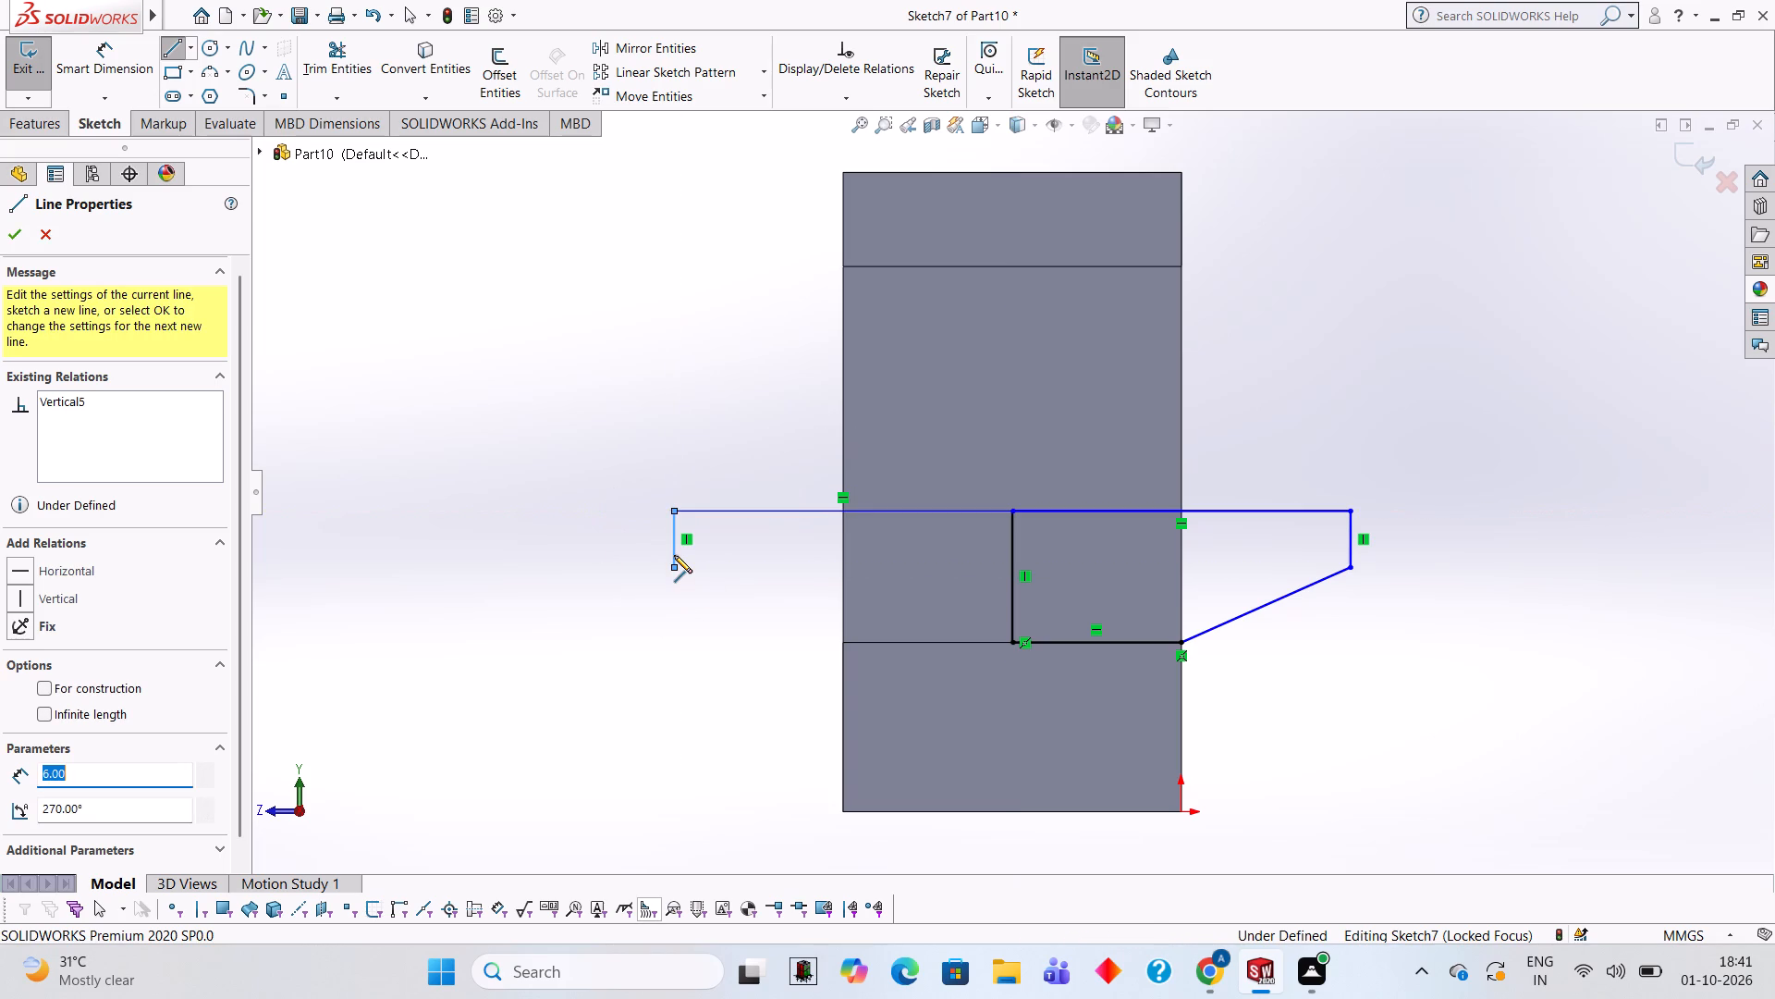
left_click(840, 642)
left_click(1014, 643)
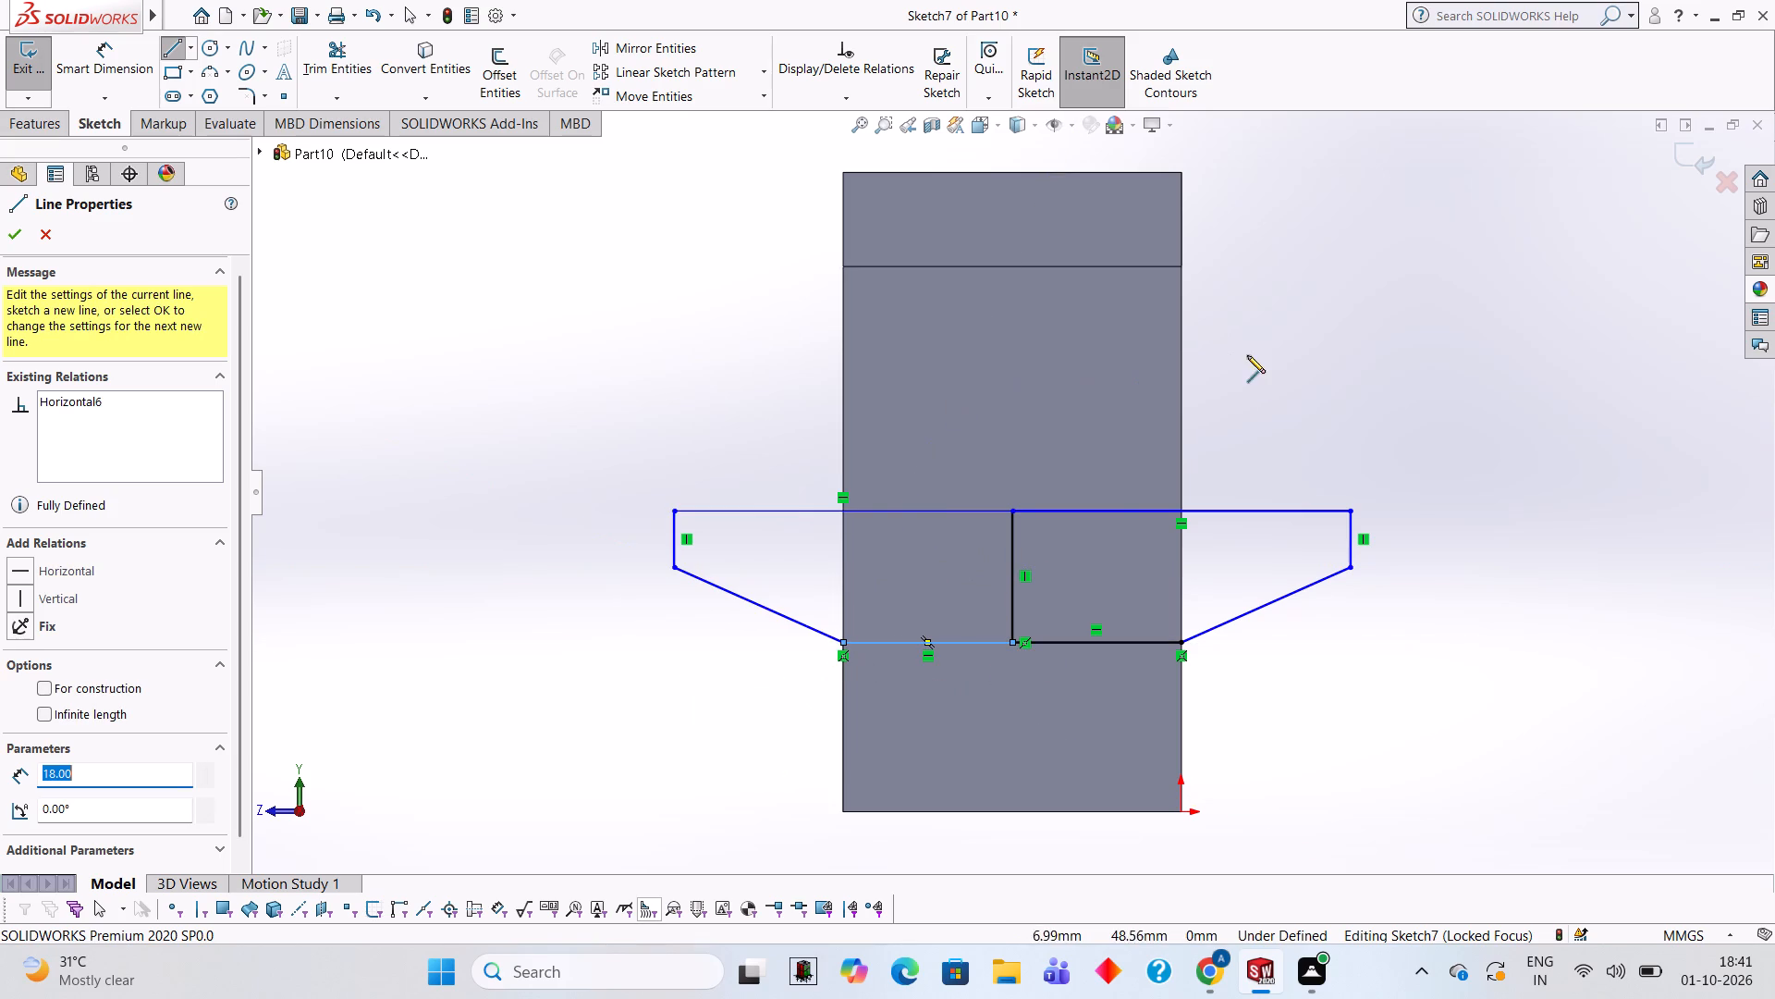
Trim away the 14 mm vertical centre line to leave a single closed winged profile.
left_click(352, 74)
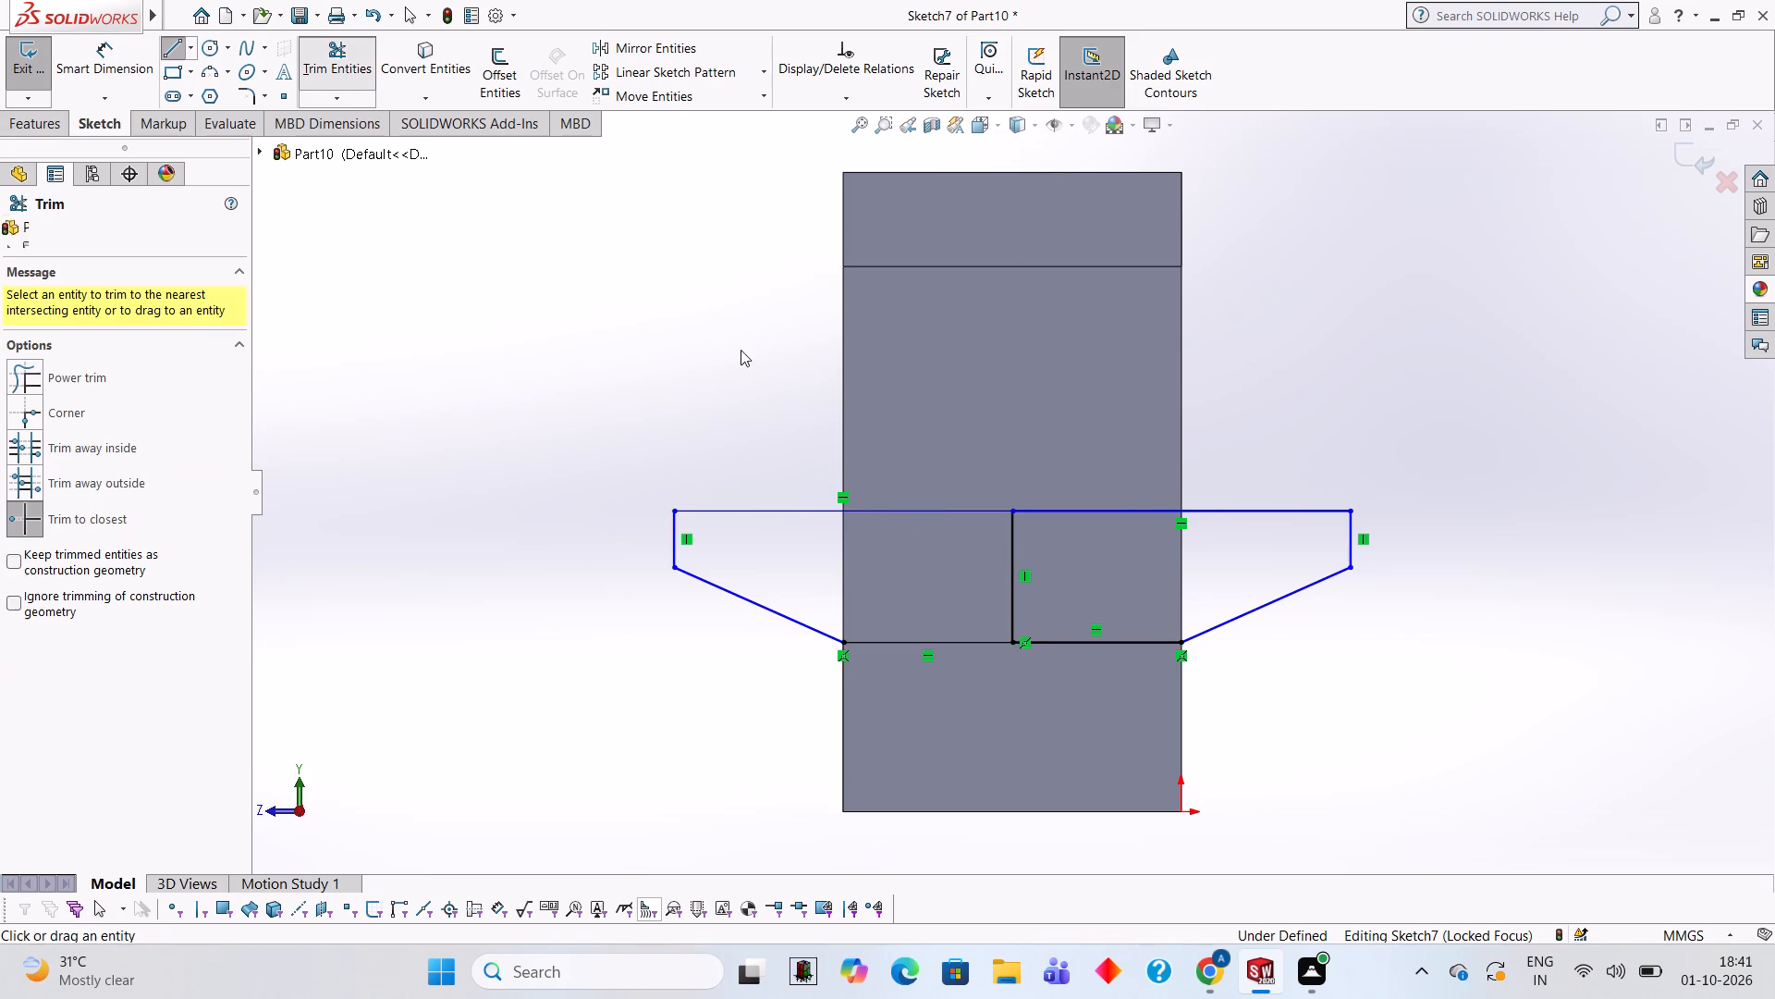
left_click(1009, 547)
Start a blind boss extrusion of the winged profile away from the upright along the base block, merged with the body.
middle_click_drag(1290, 393, 1211, 383)
middle_click_drag(879, 404, 947, 464)
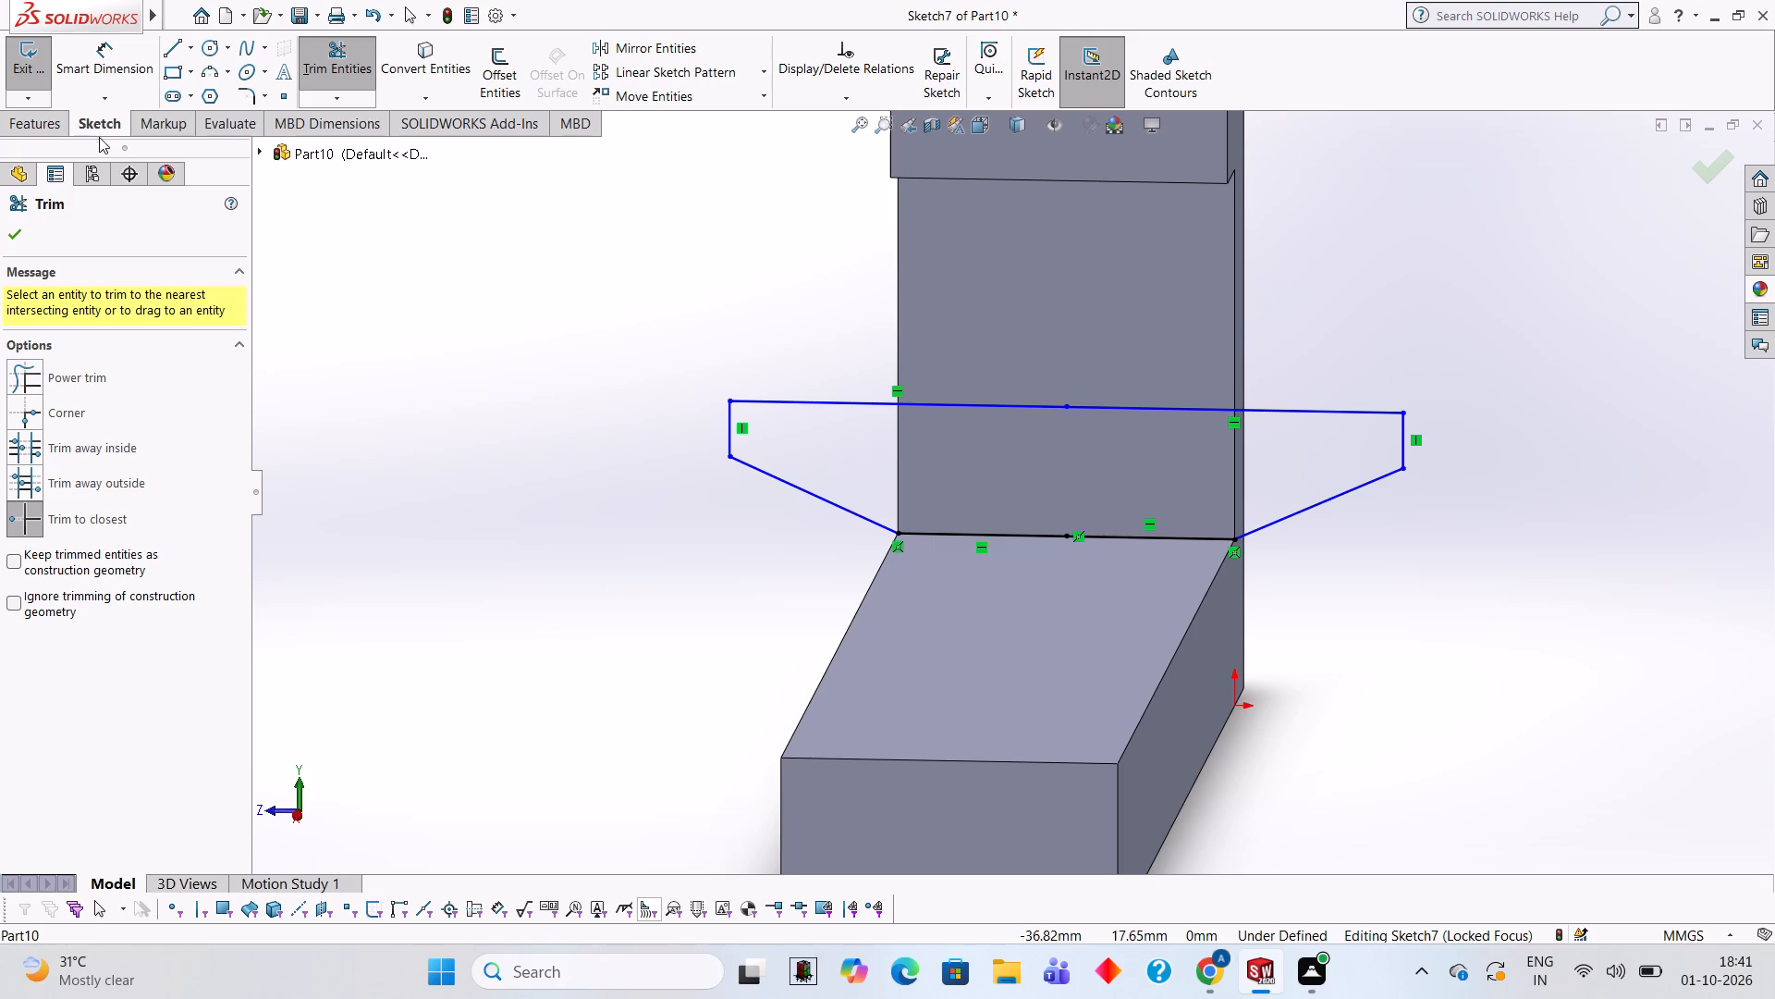
left_click(55, 125)
left_click(38, 80)
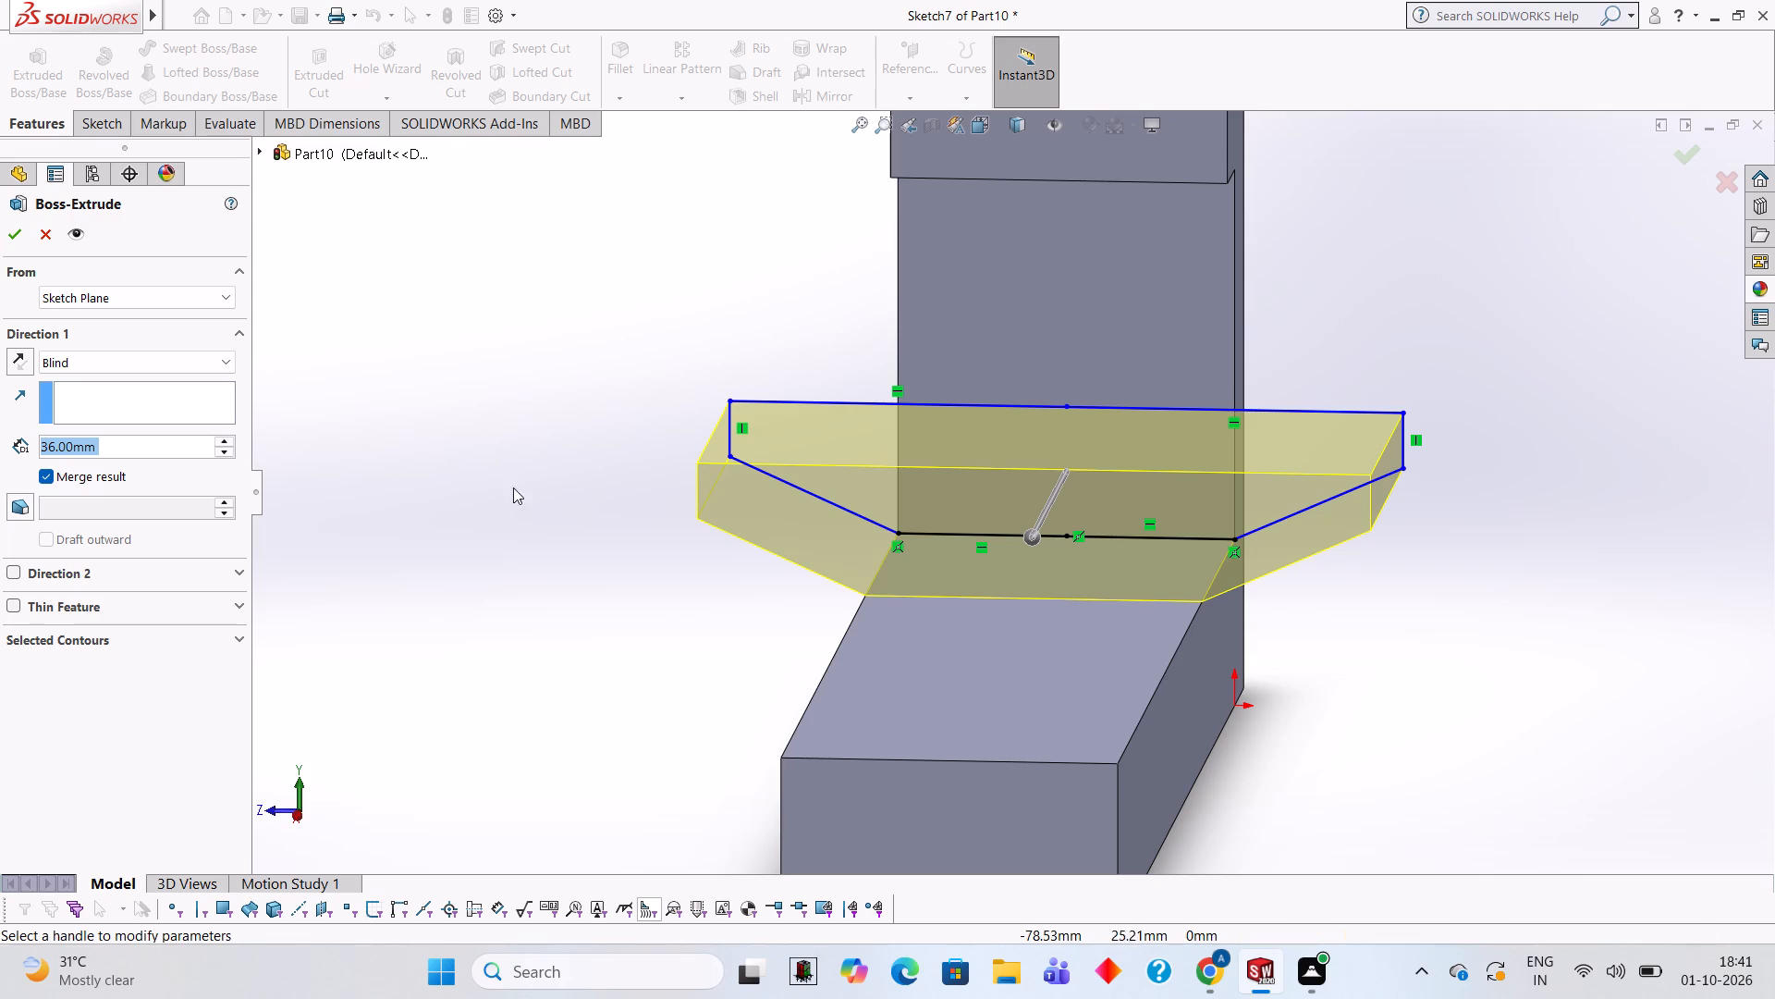
middle_click_drag(1365, 298, 1183, 281)
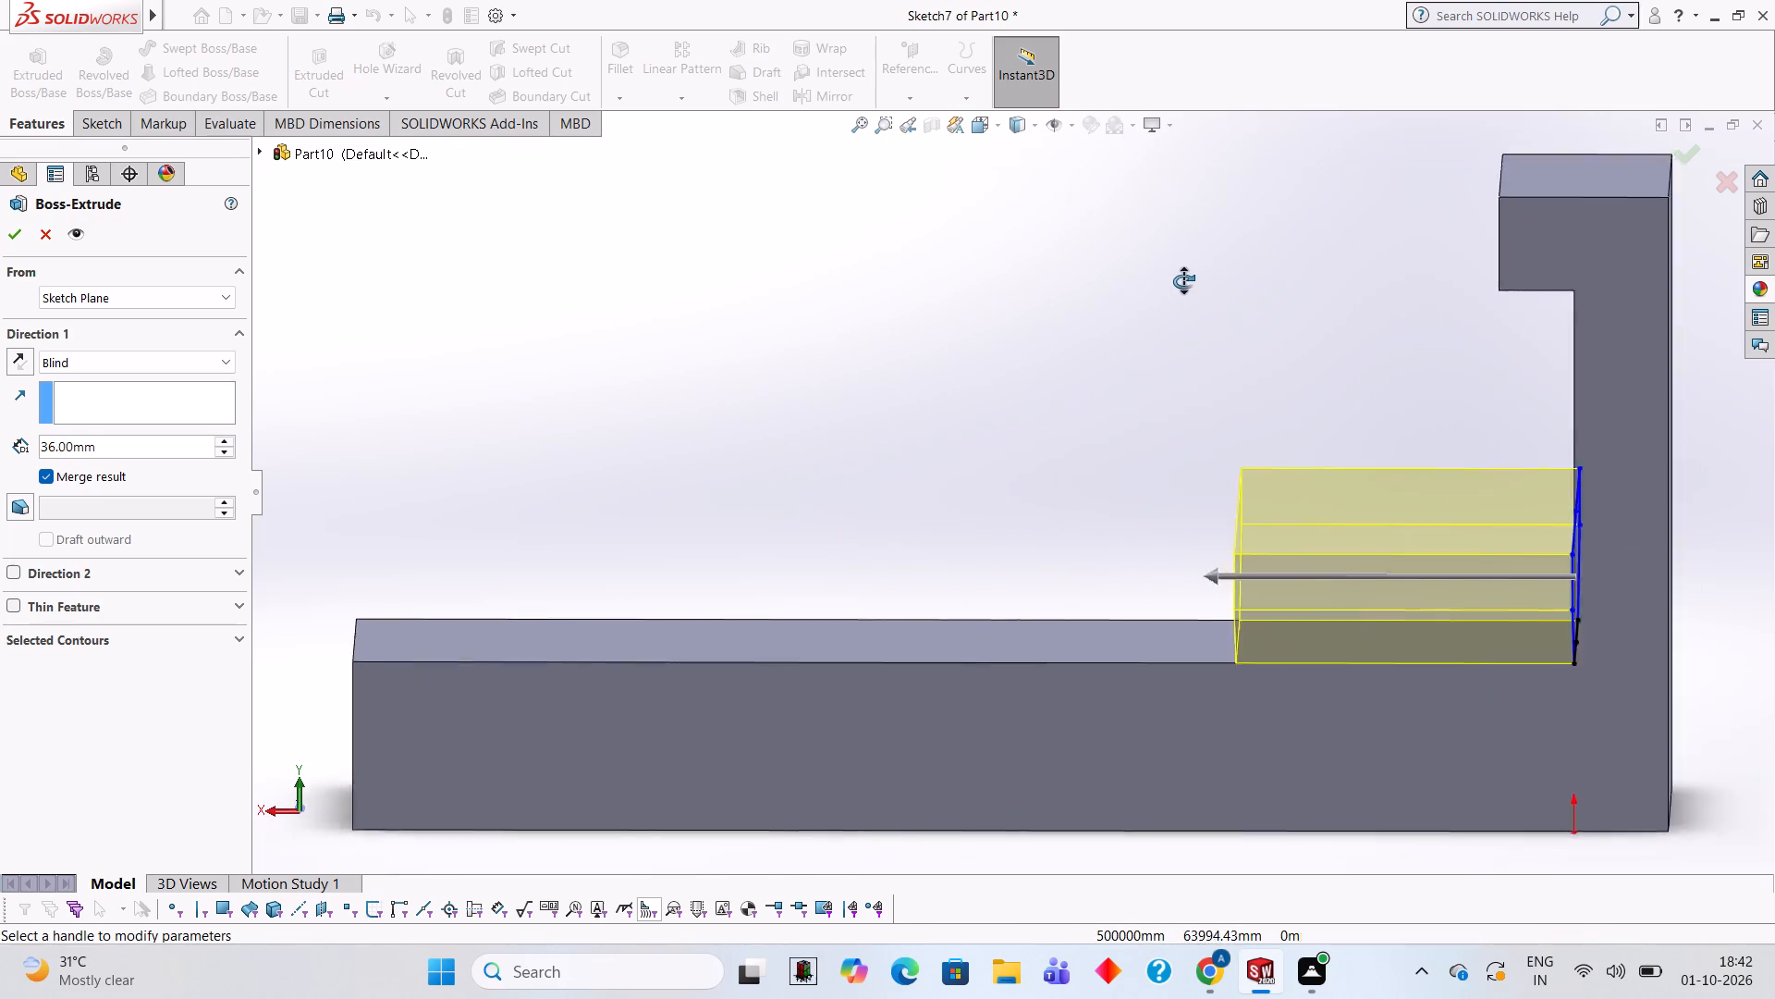
middle_click_drag(1183, 281, 1202, 282)
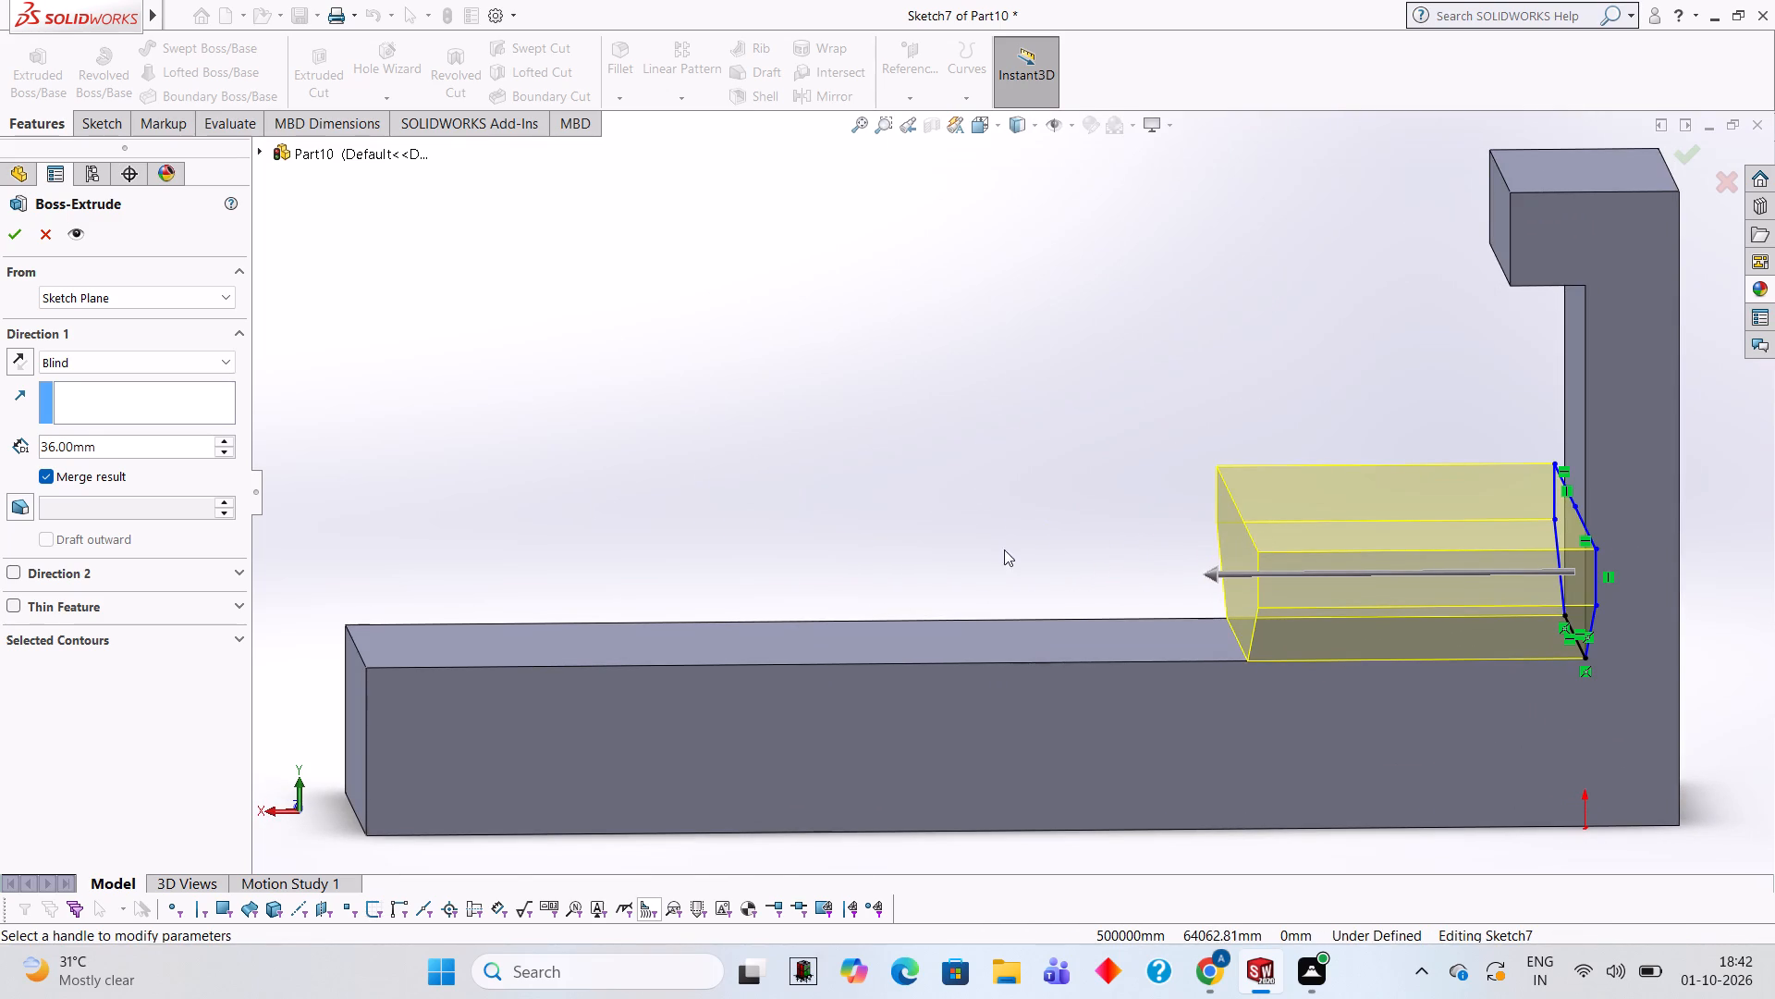
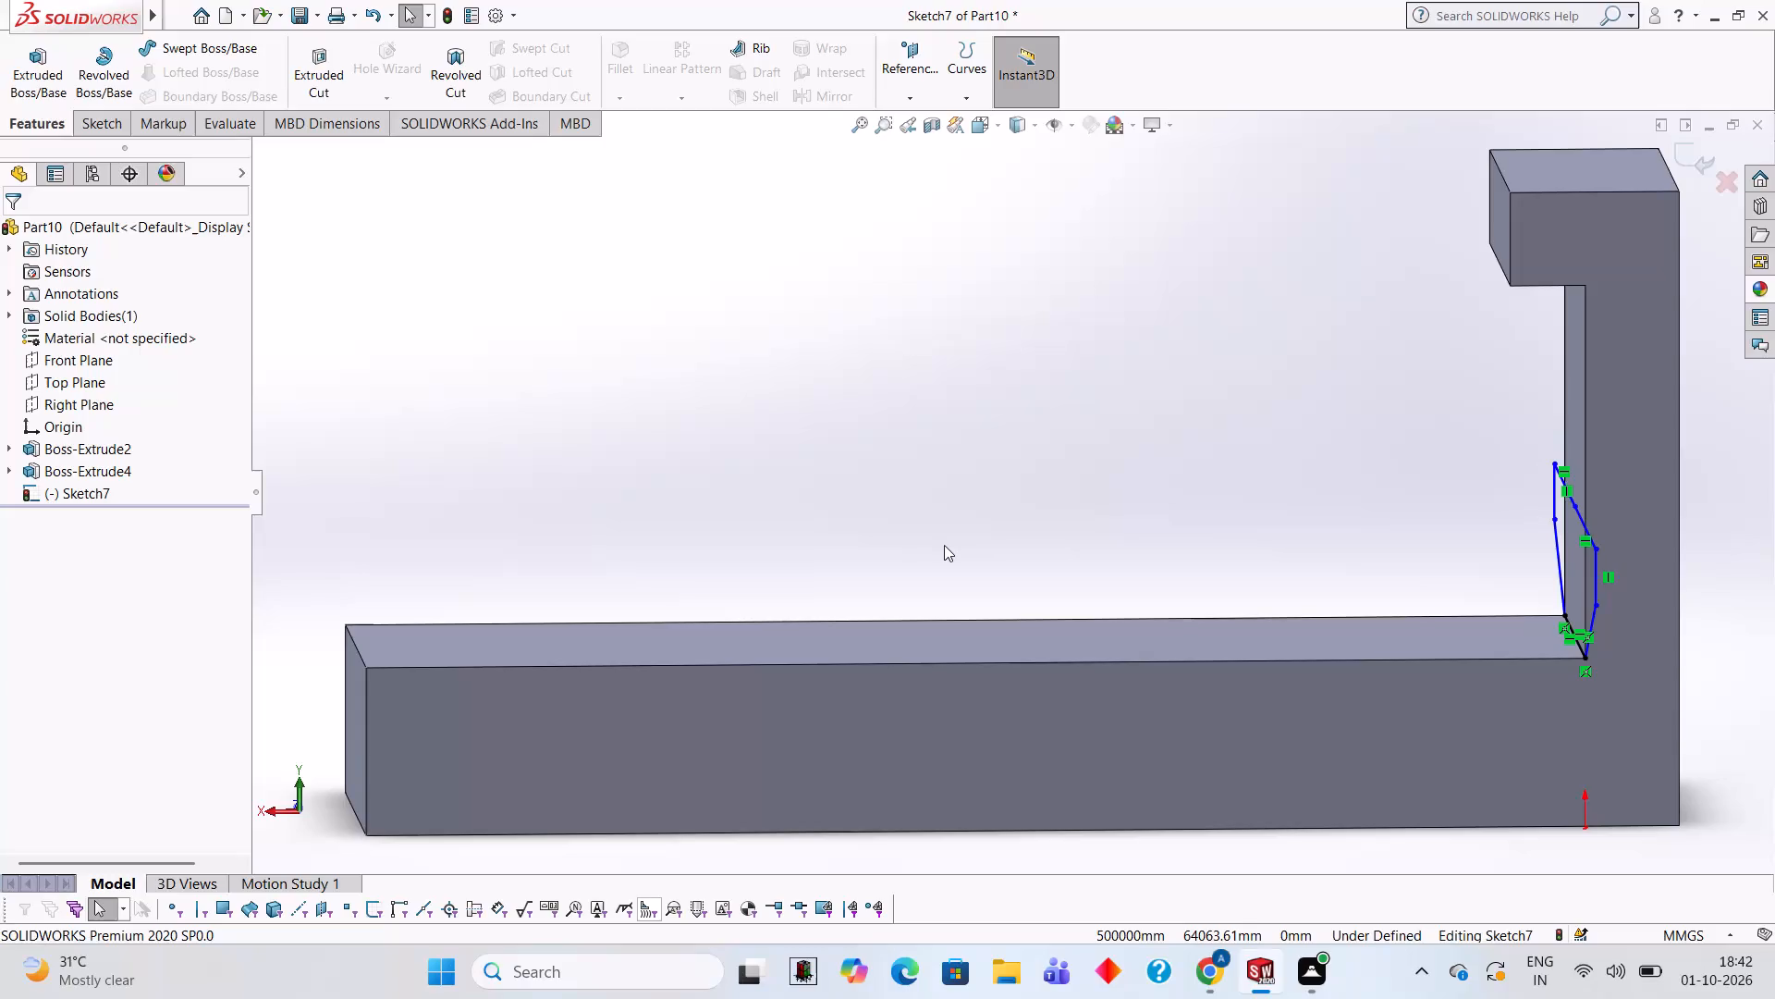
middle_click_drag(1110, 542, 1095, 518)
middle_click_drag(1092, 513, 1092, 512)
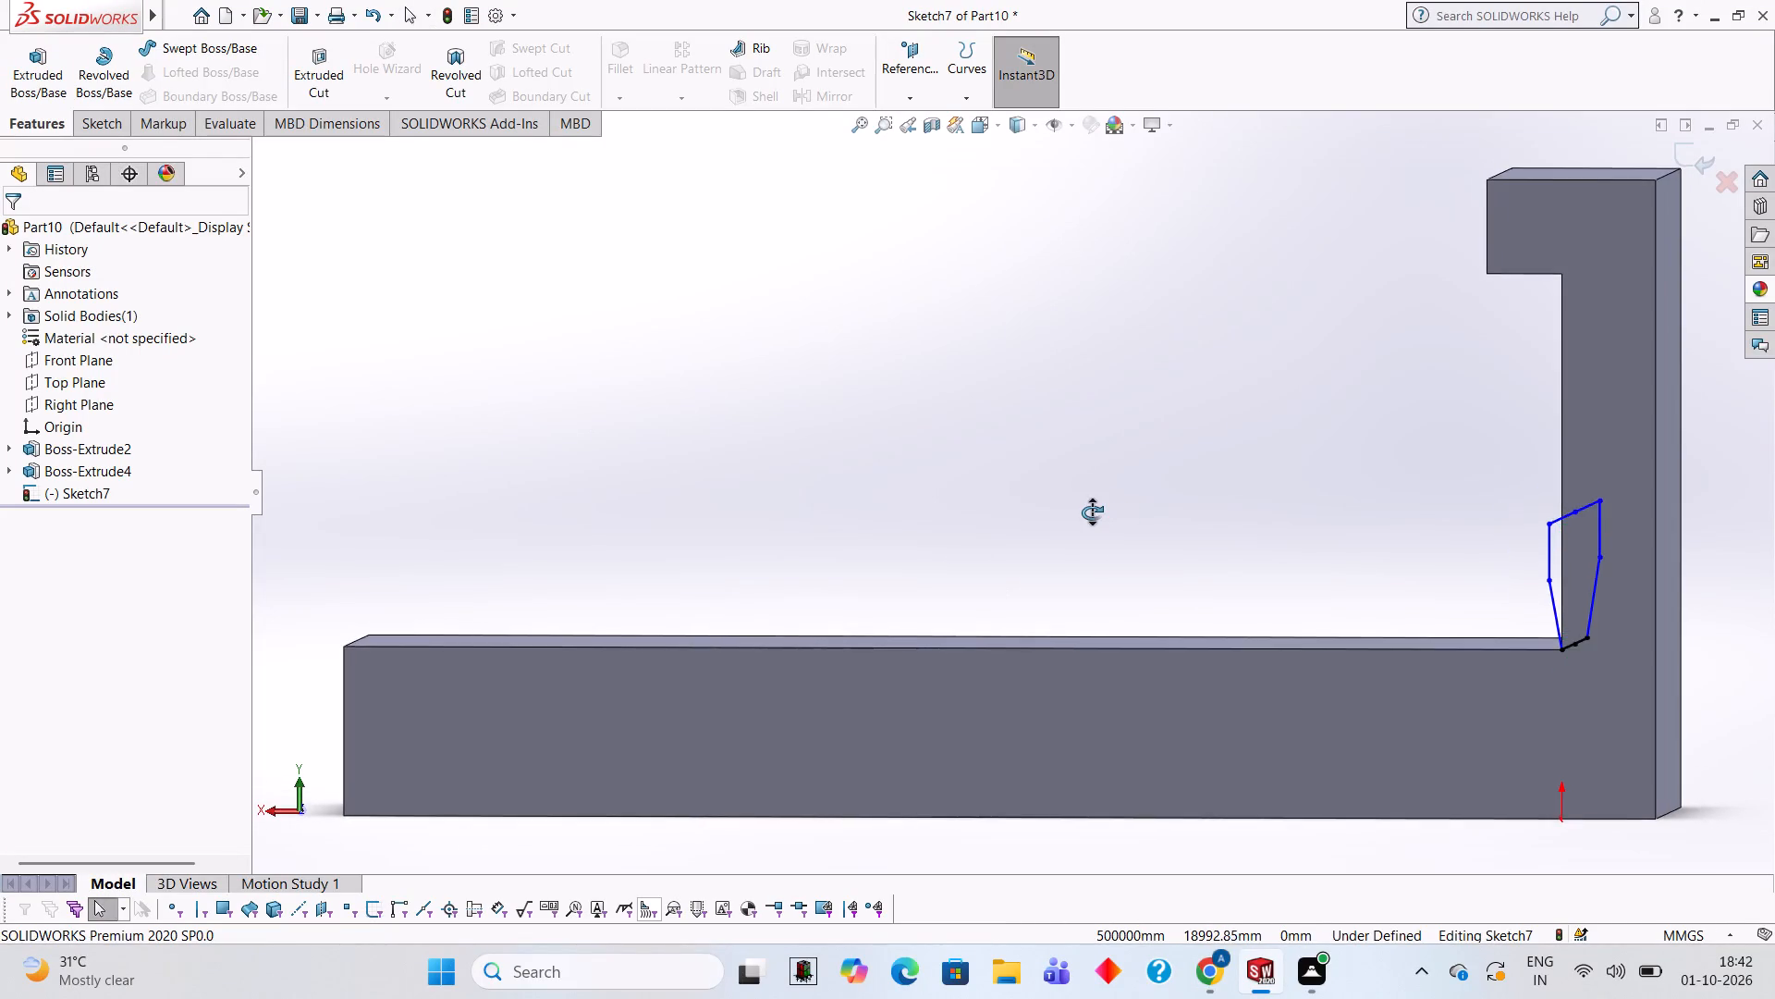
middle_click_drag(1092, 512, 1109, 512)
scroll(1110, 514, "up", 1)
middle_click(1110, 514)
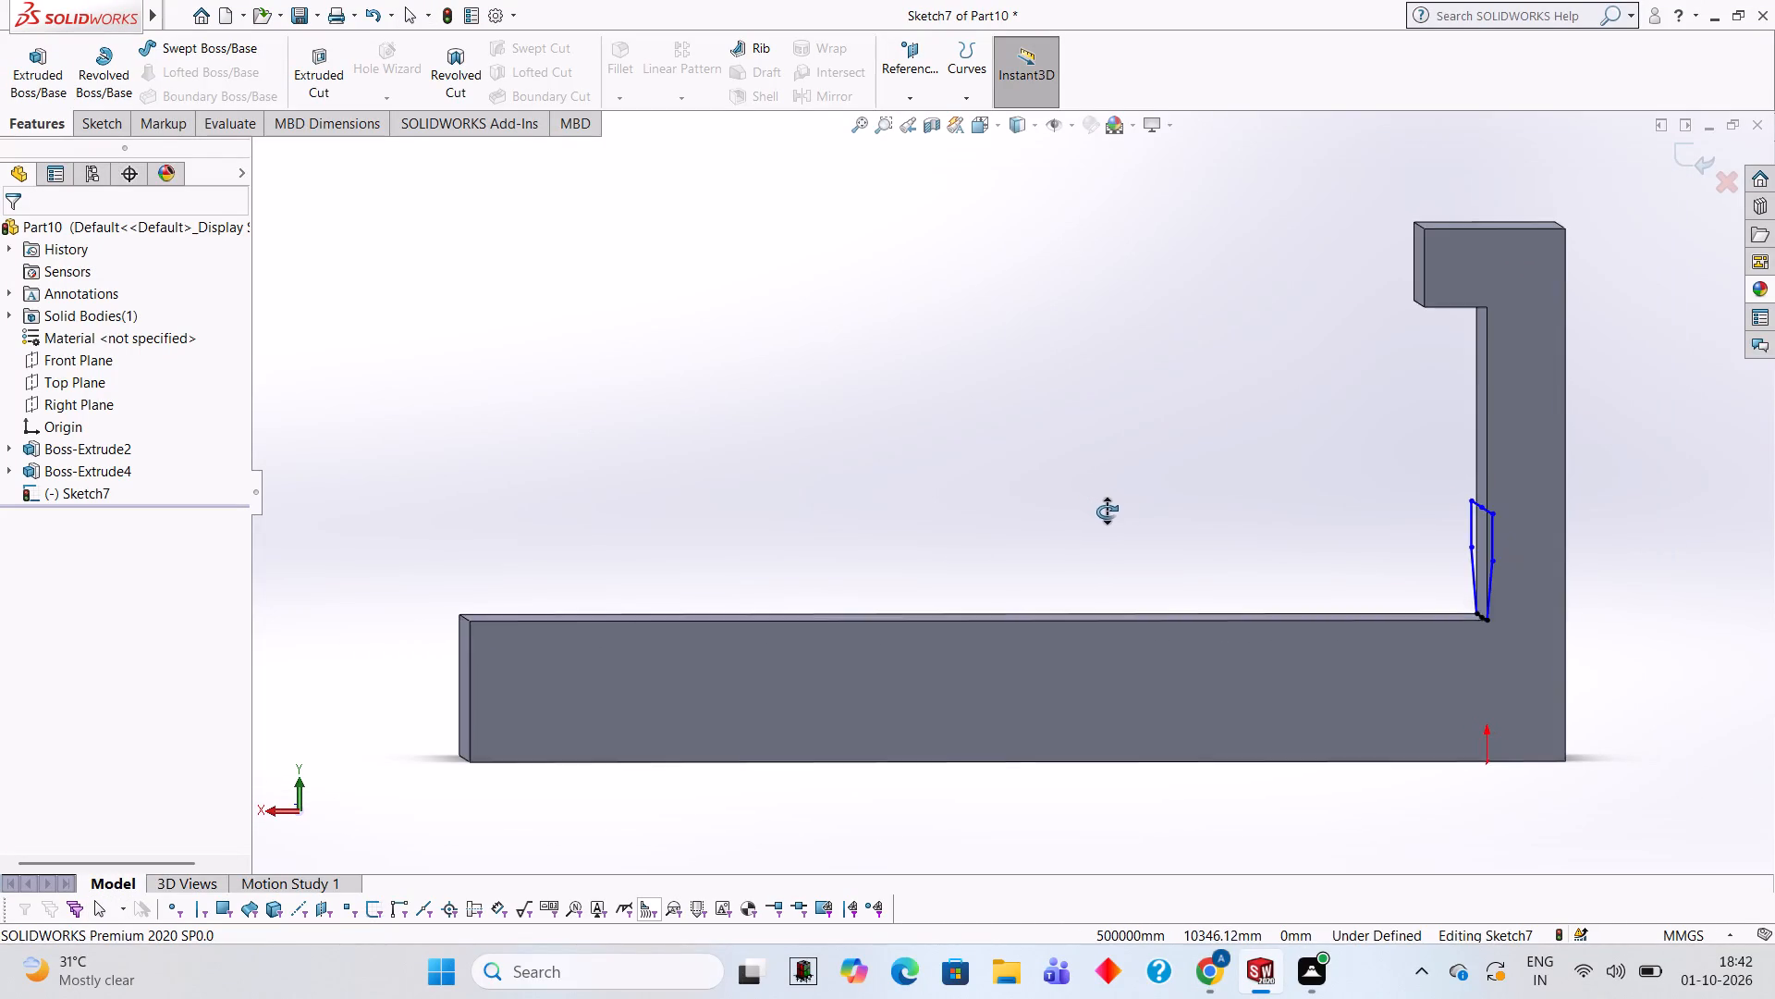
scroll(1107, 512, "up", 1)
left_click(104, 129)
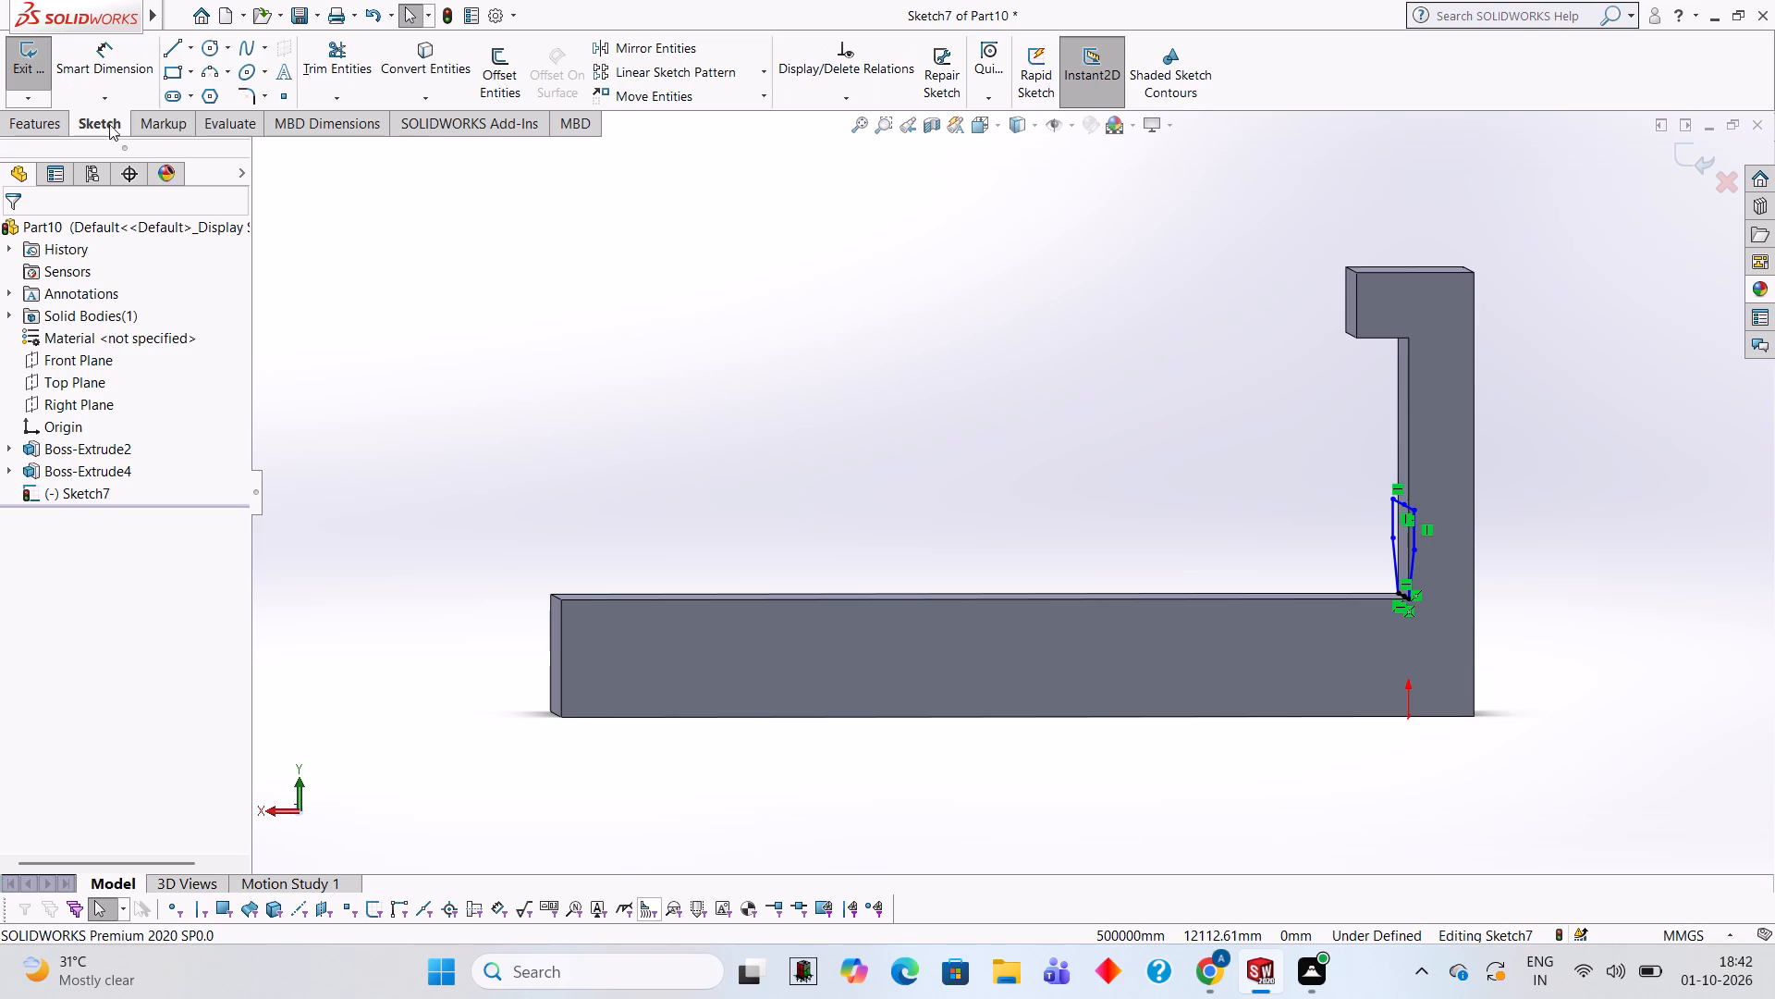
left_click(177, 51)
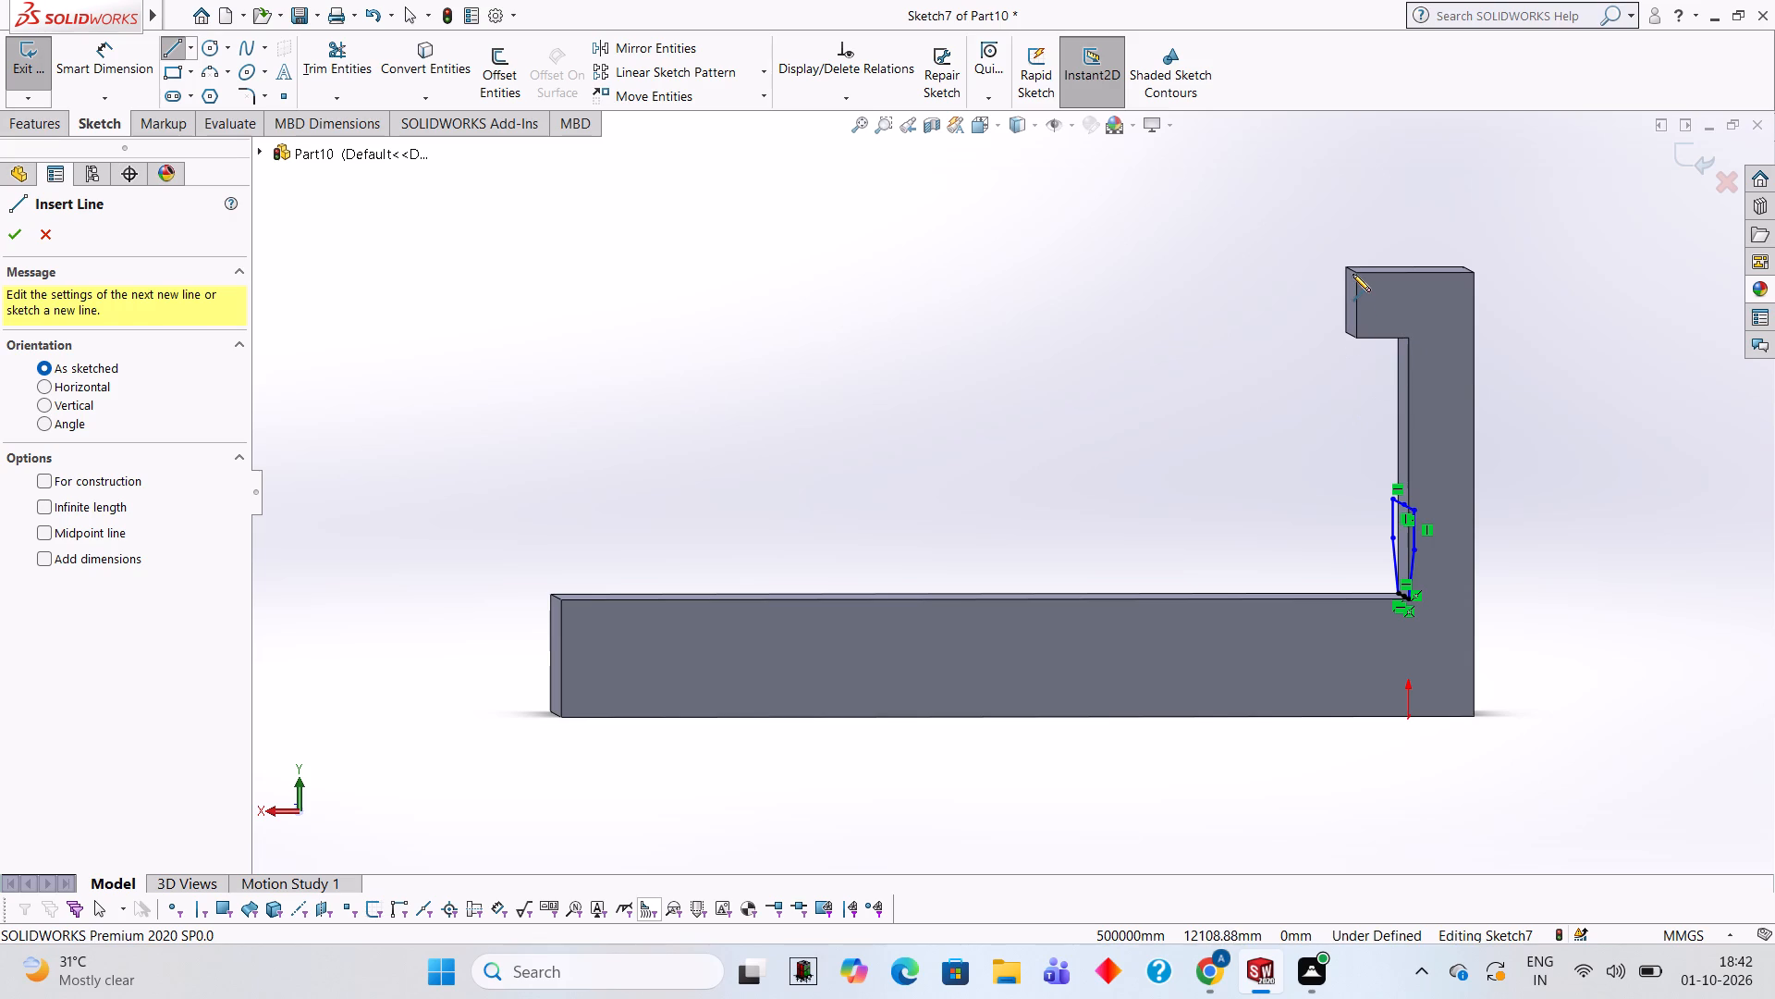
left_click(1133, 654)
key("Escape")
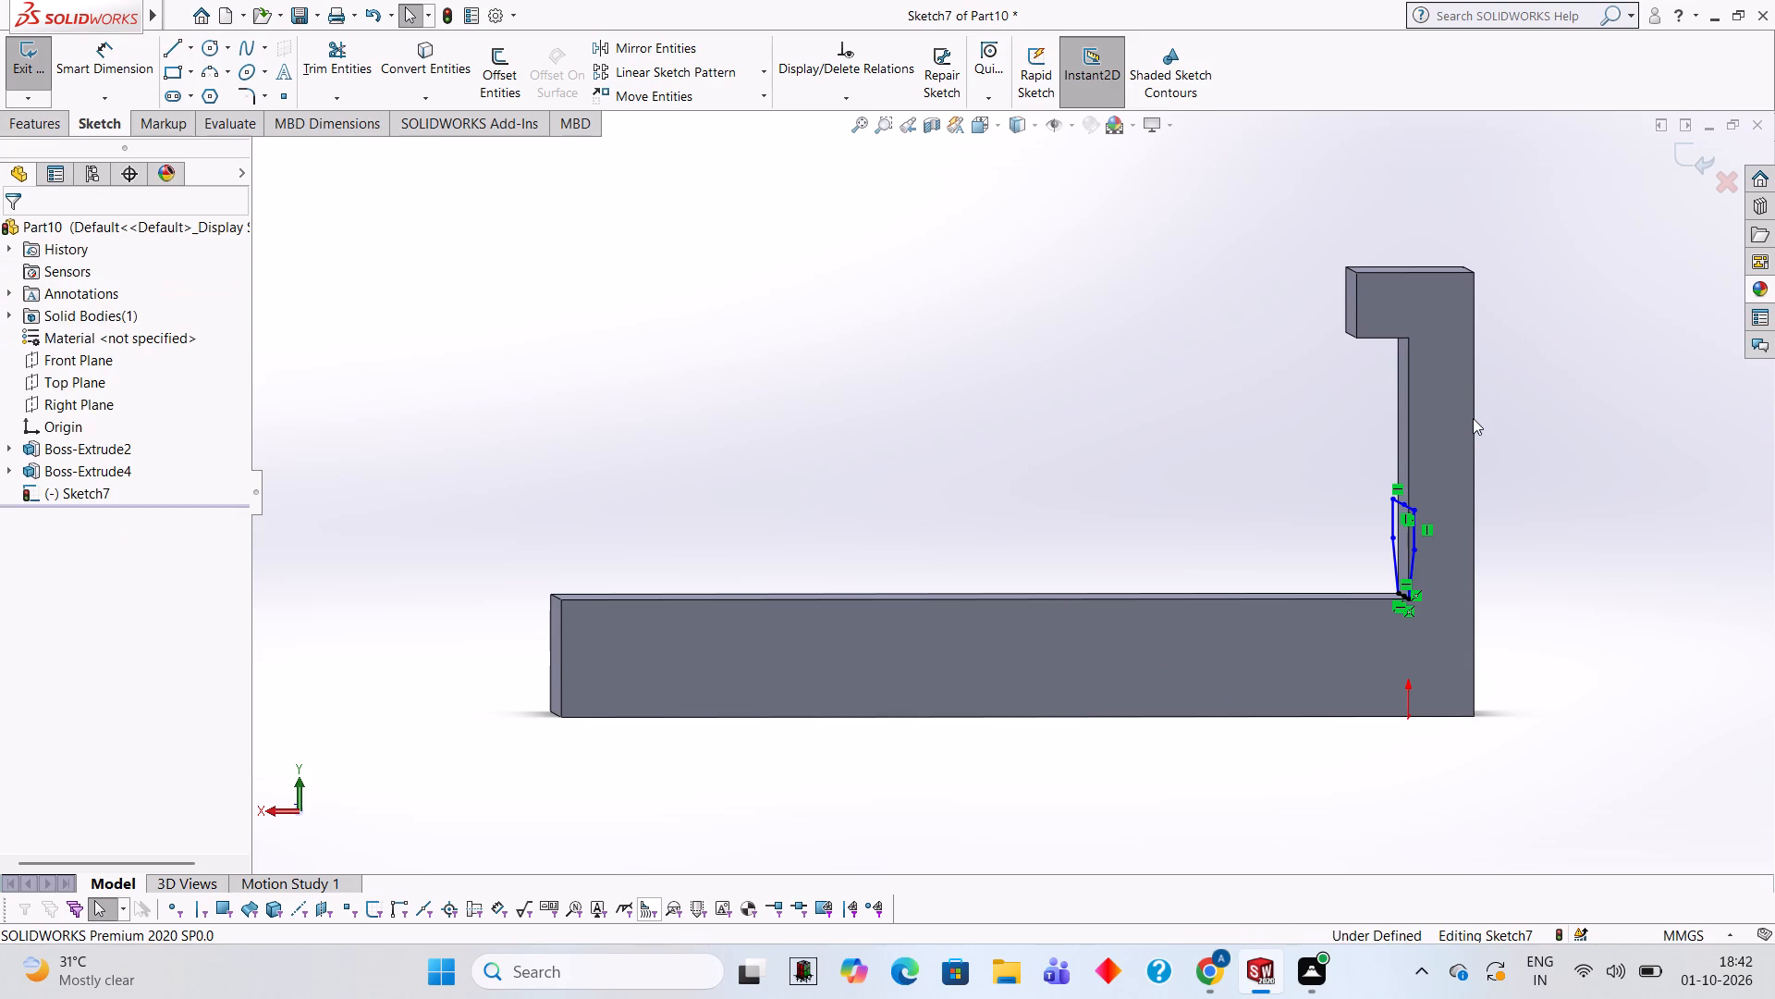
Undo the whole winged profile sketch on the upright's inner face, back to the base block with the hooked upright.
key("ctrl+z")
key("ctrl+z")
key("ctrl+z")
key("ctrl+z")
key("ctrl+z")
key("ctrl+z")
key("ctrl+z")
key("ctrl+z")
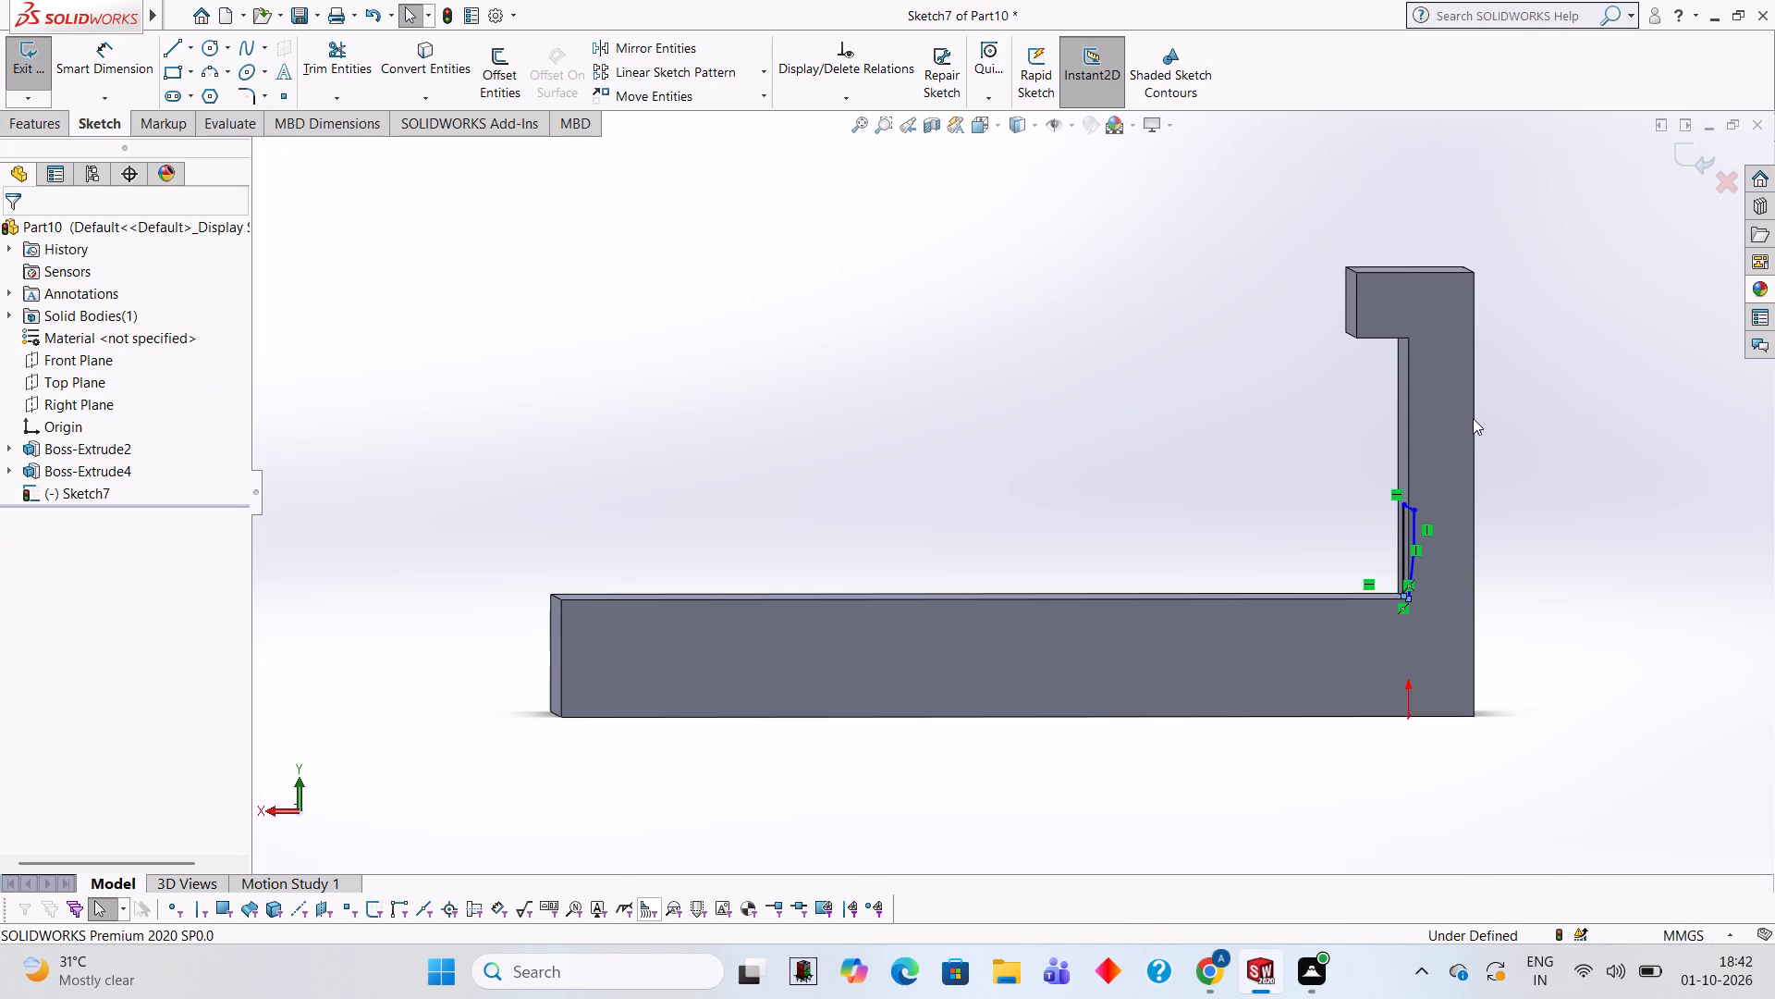
key("ctrl+z")
key("ctrl+z")
key("ctrl+z")
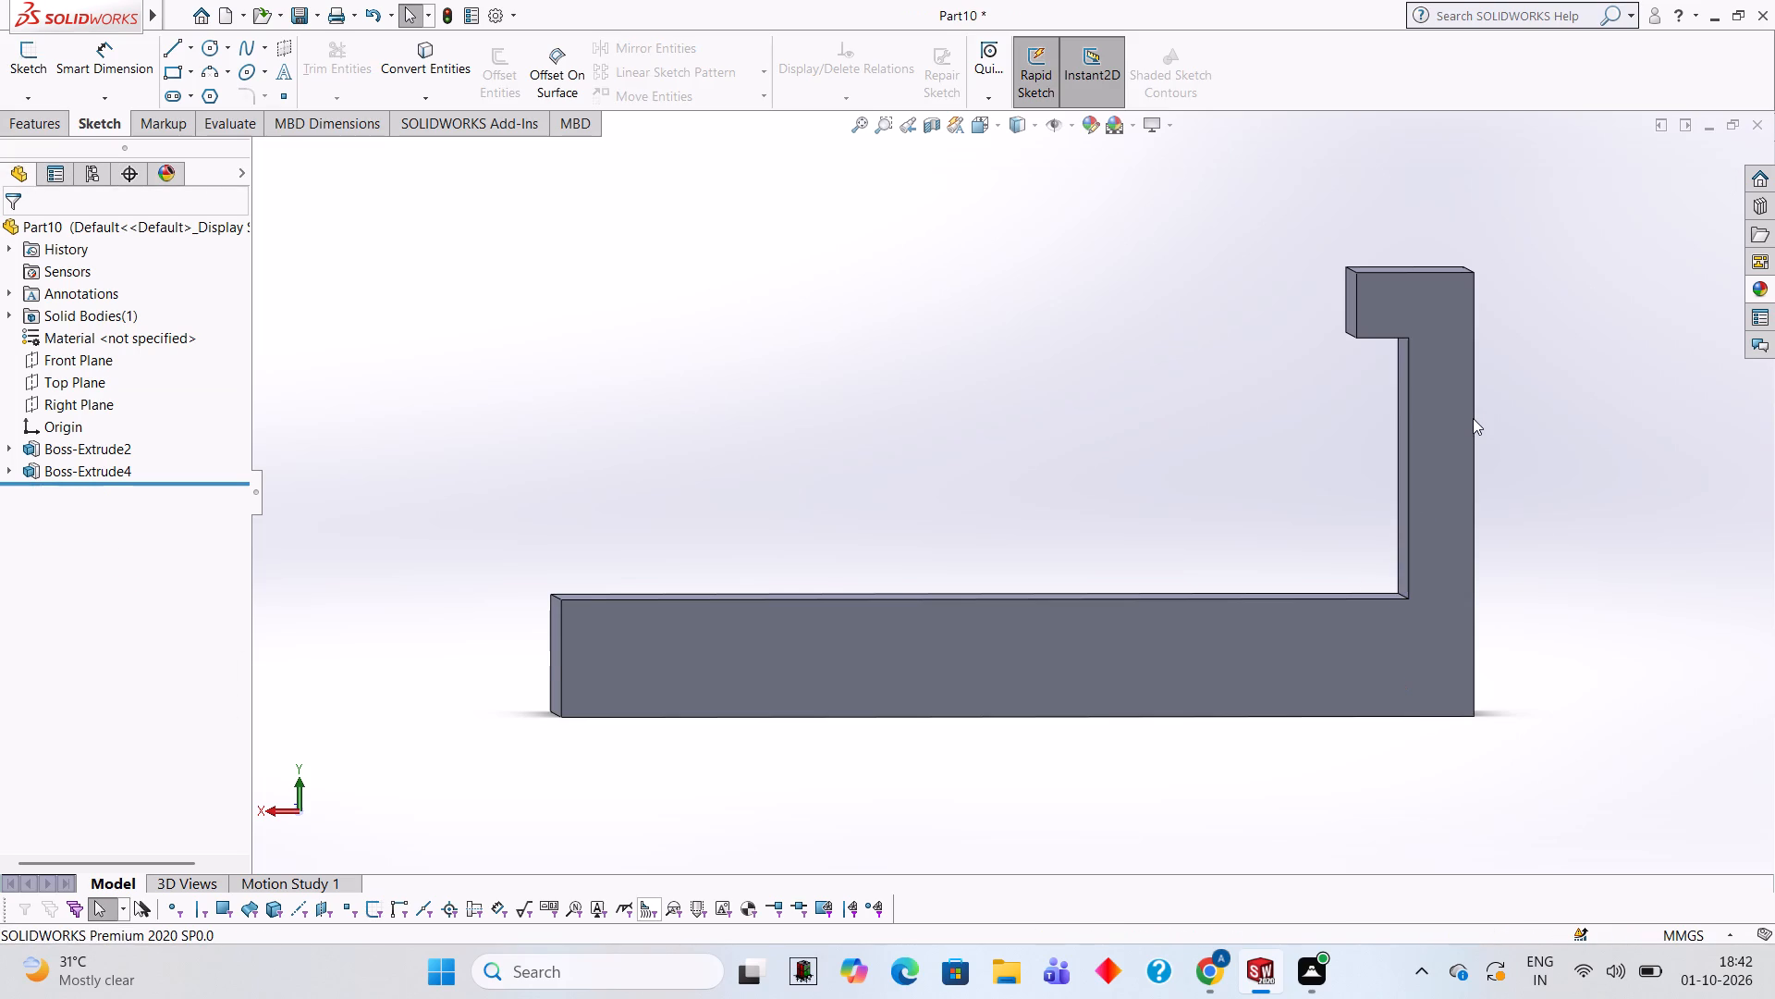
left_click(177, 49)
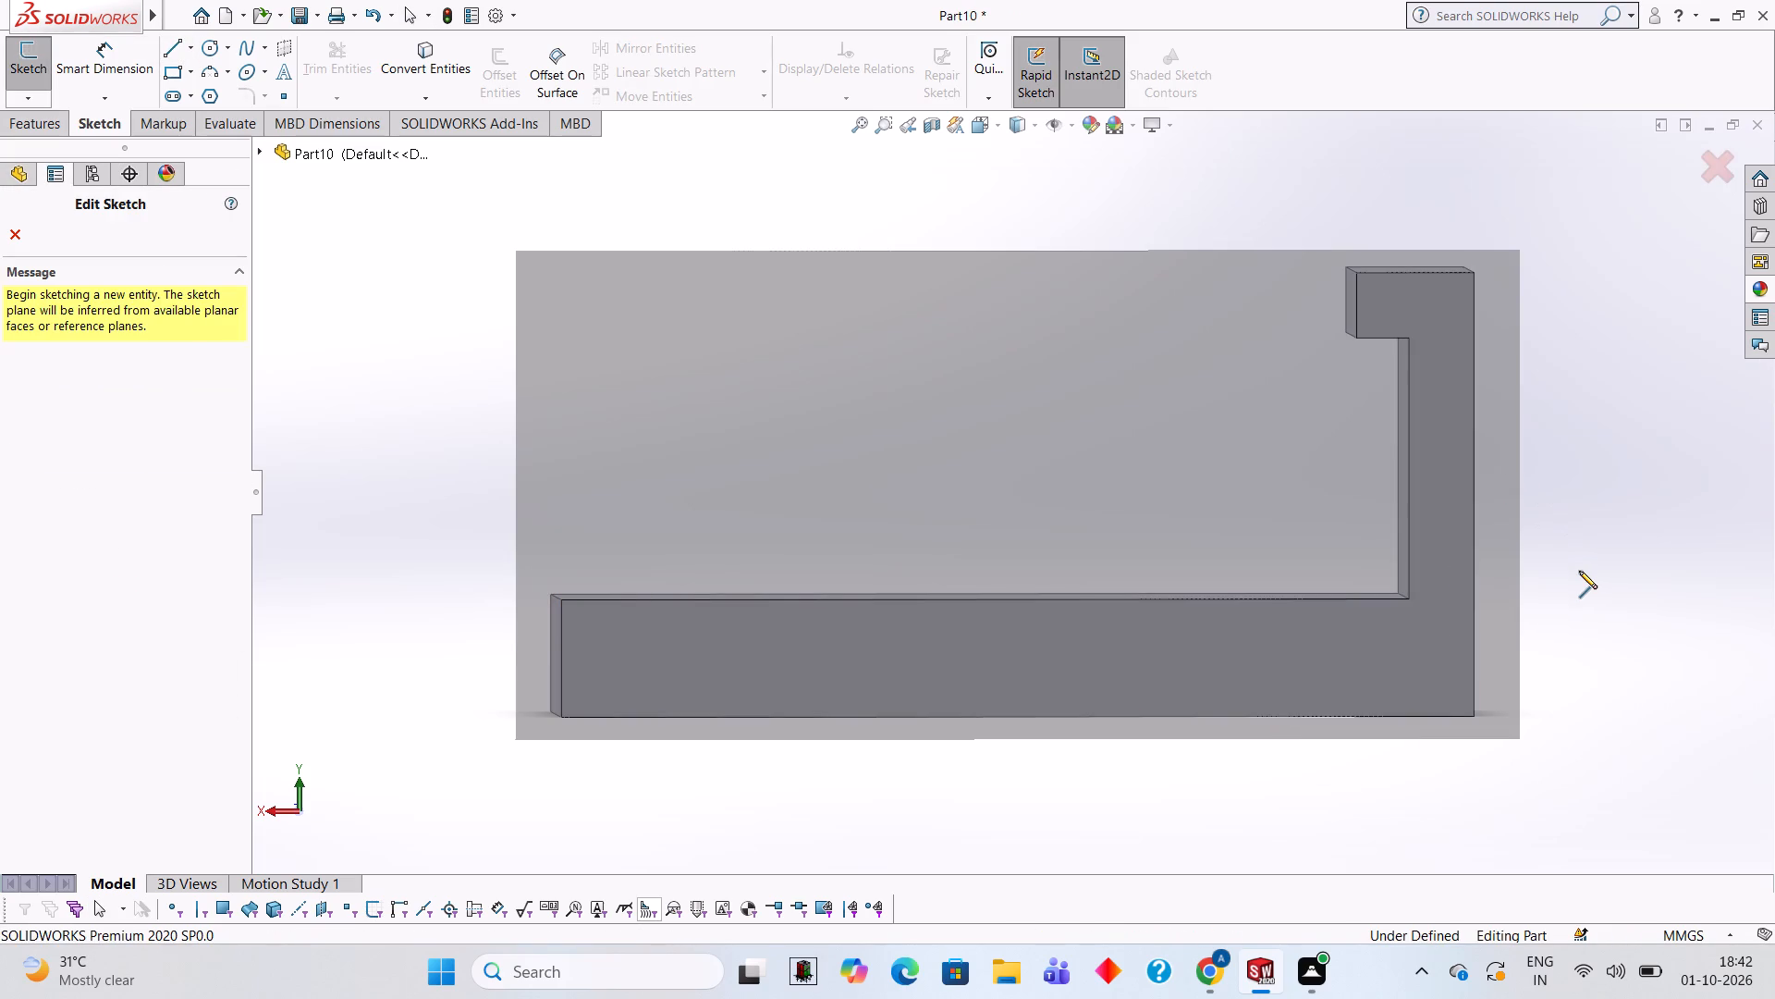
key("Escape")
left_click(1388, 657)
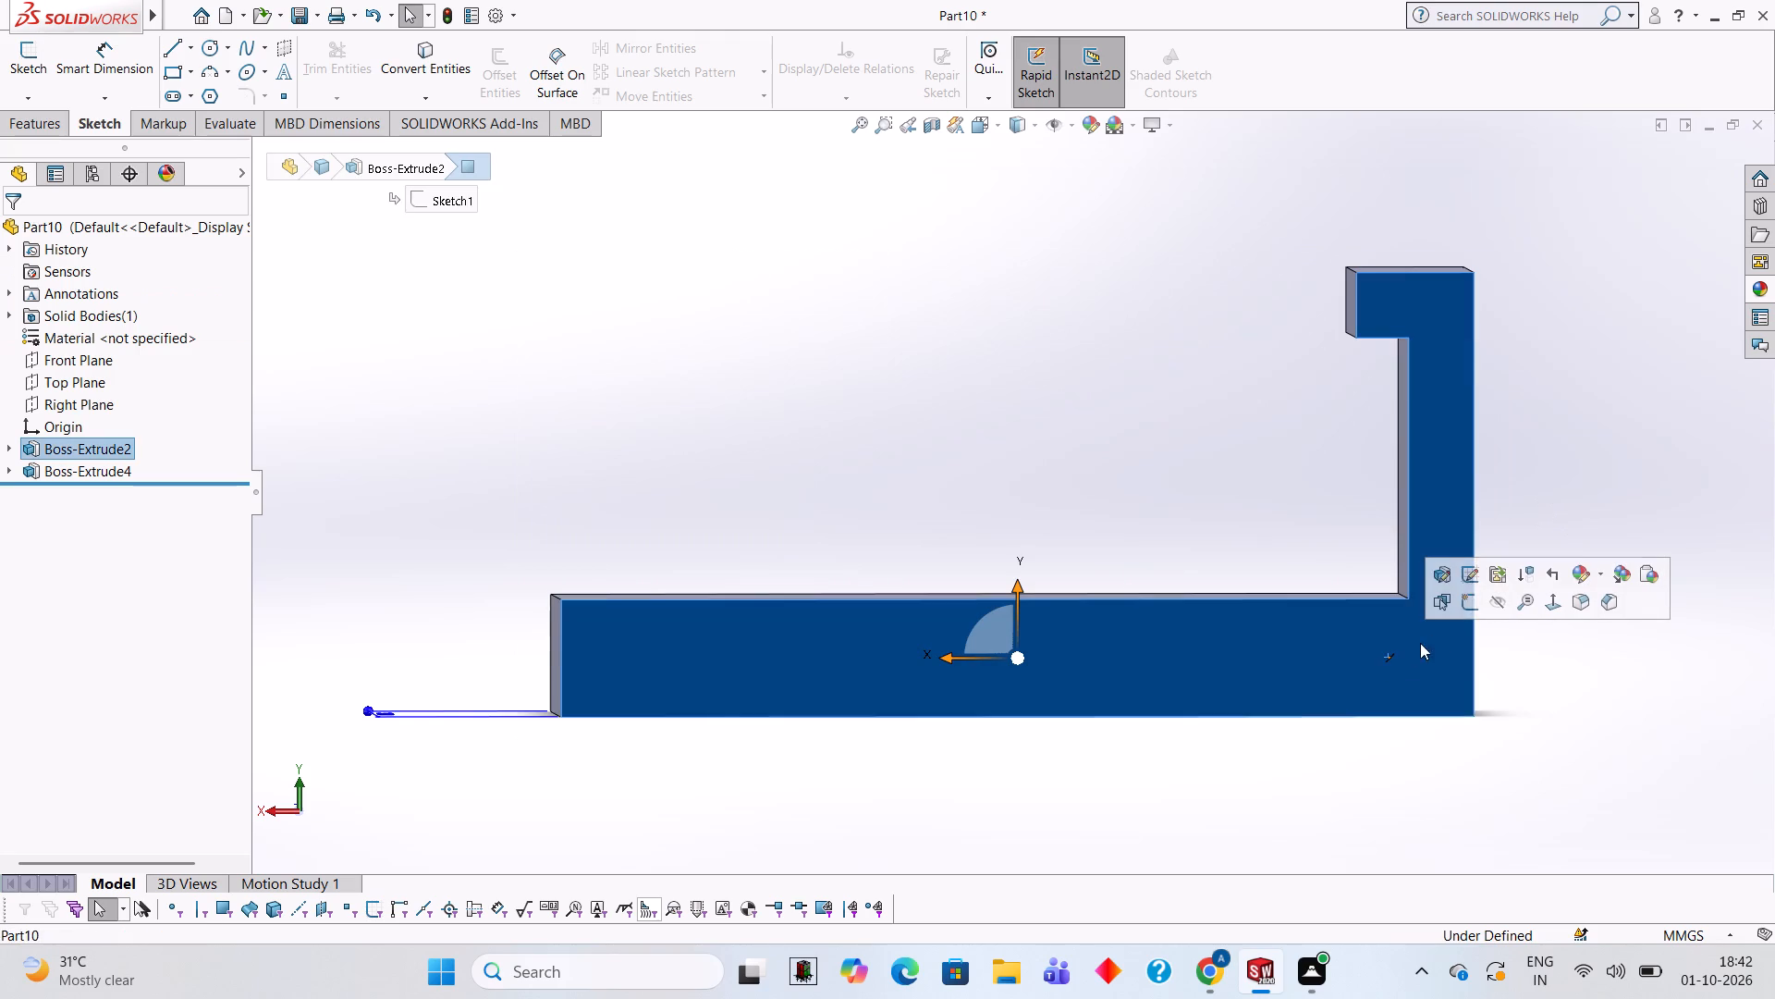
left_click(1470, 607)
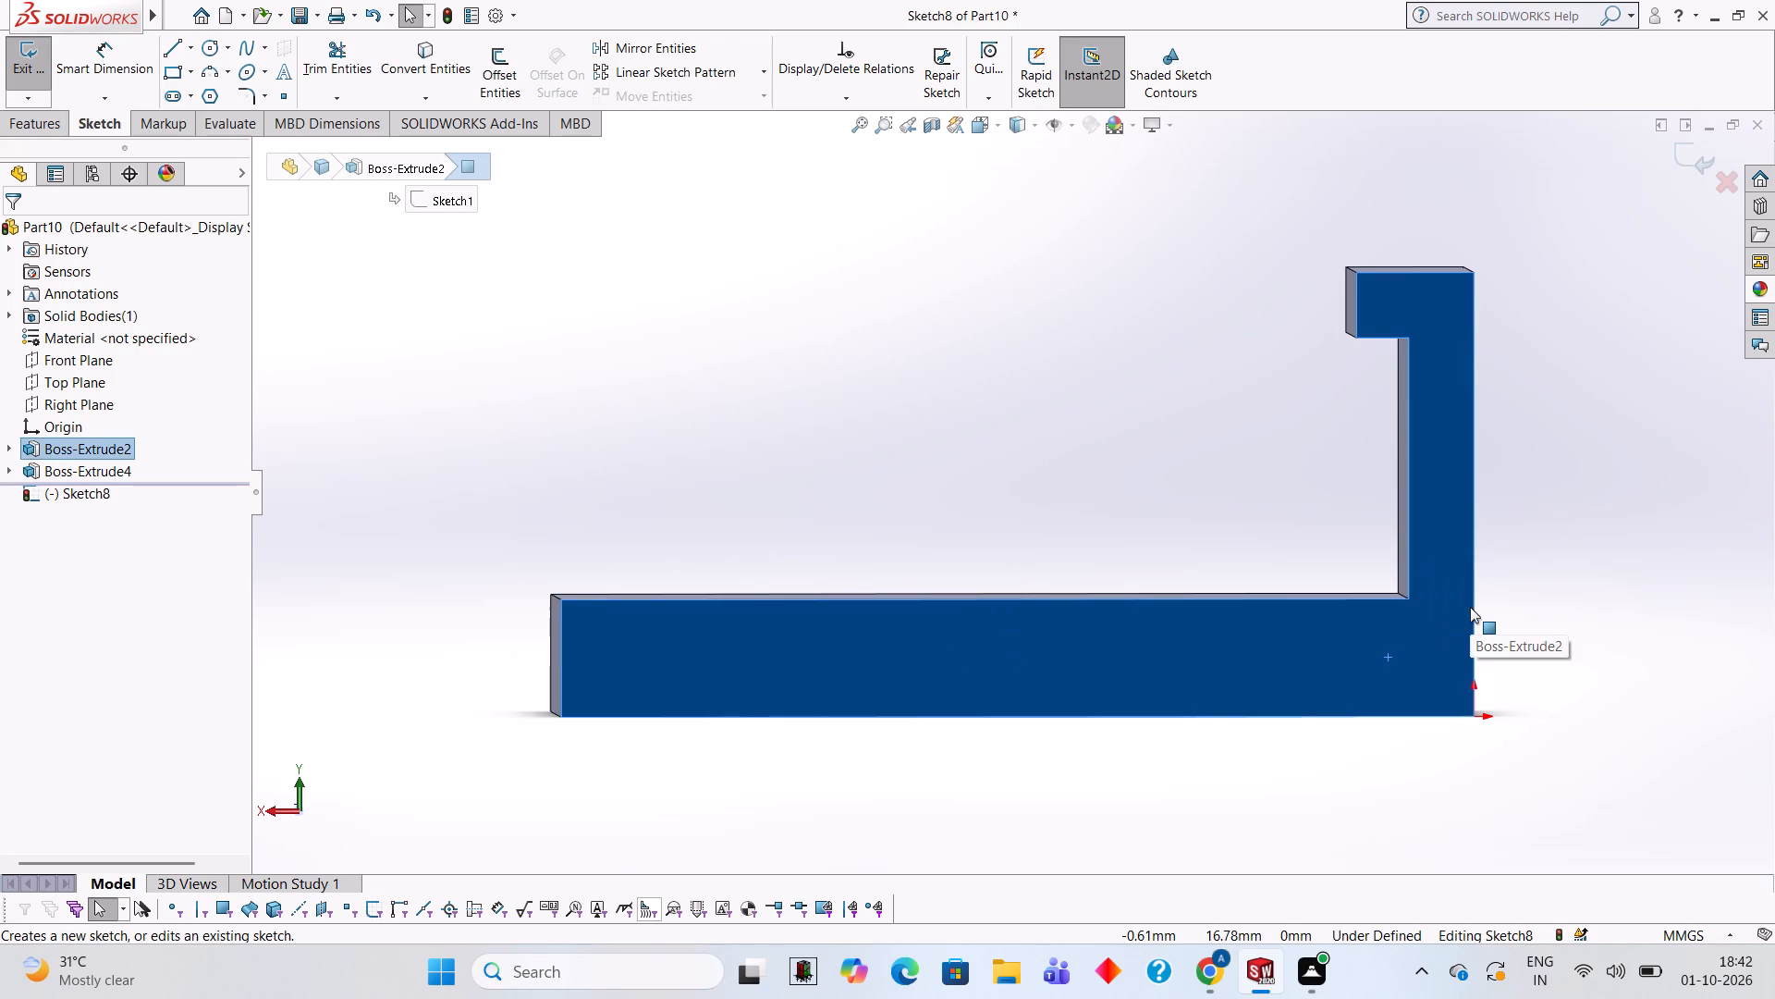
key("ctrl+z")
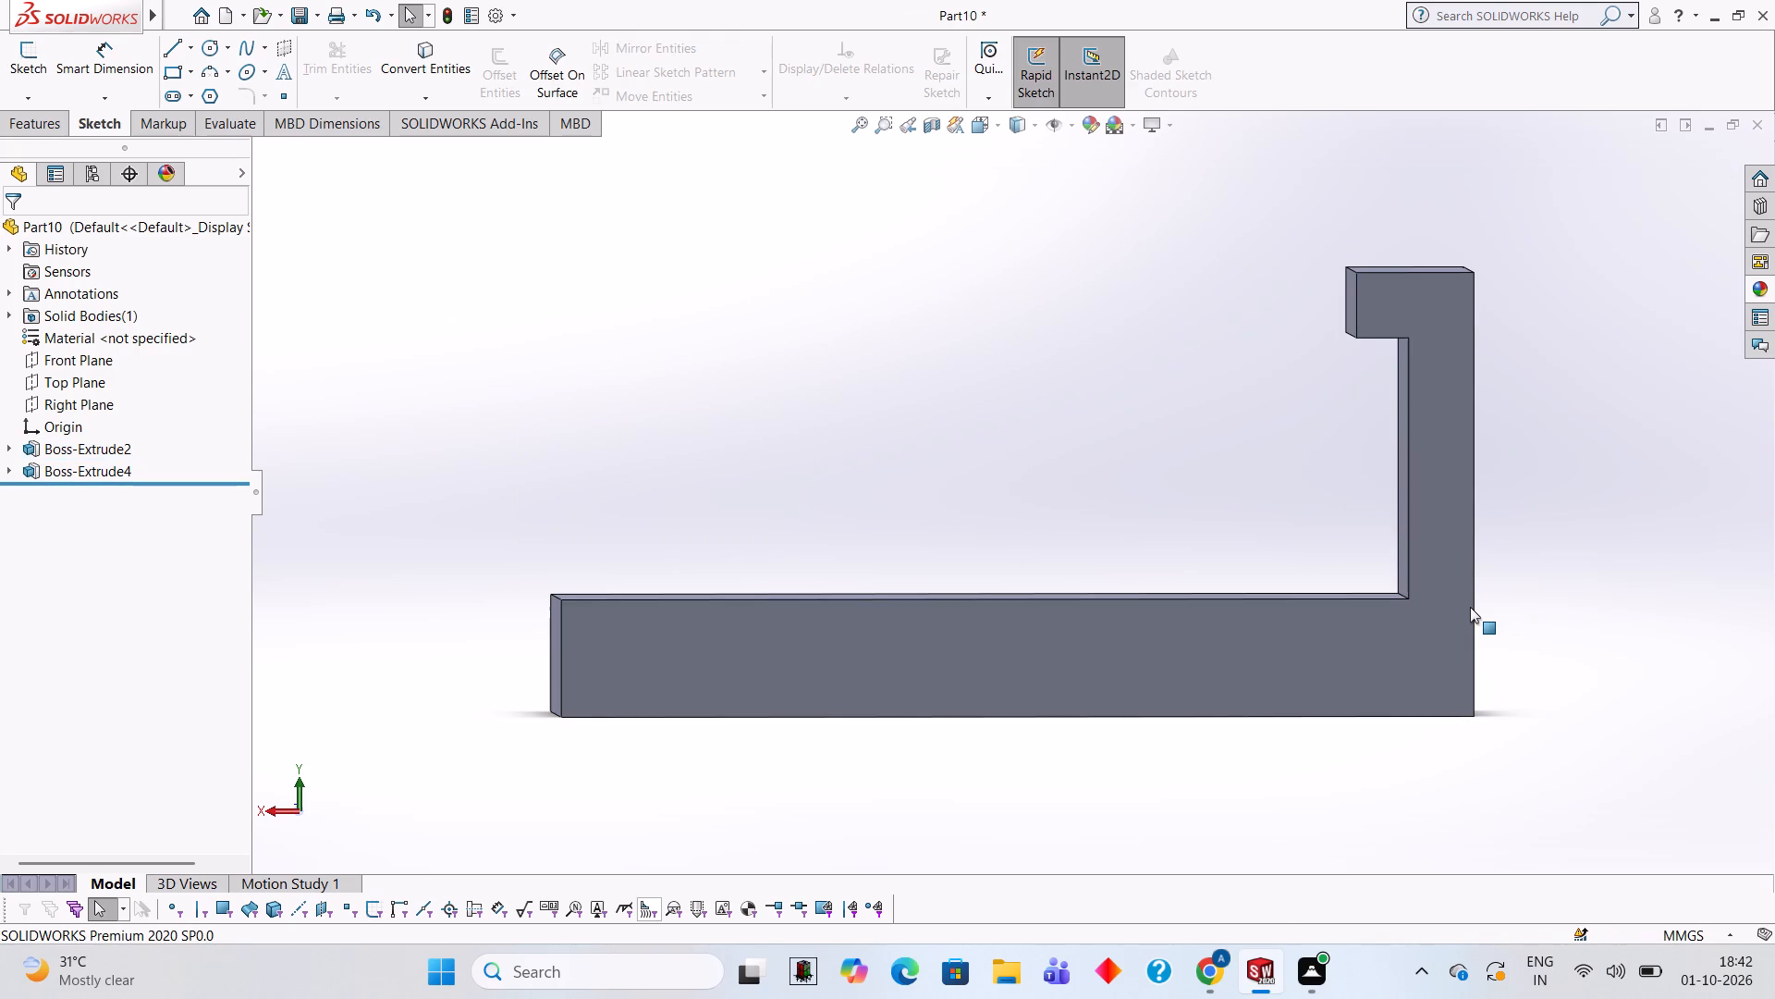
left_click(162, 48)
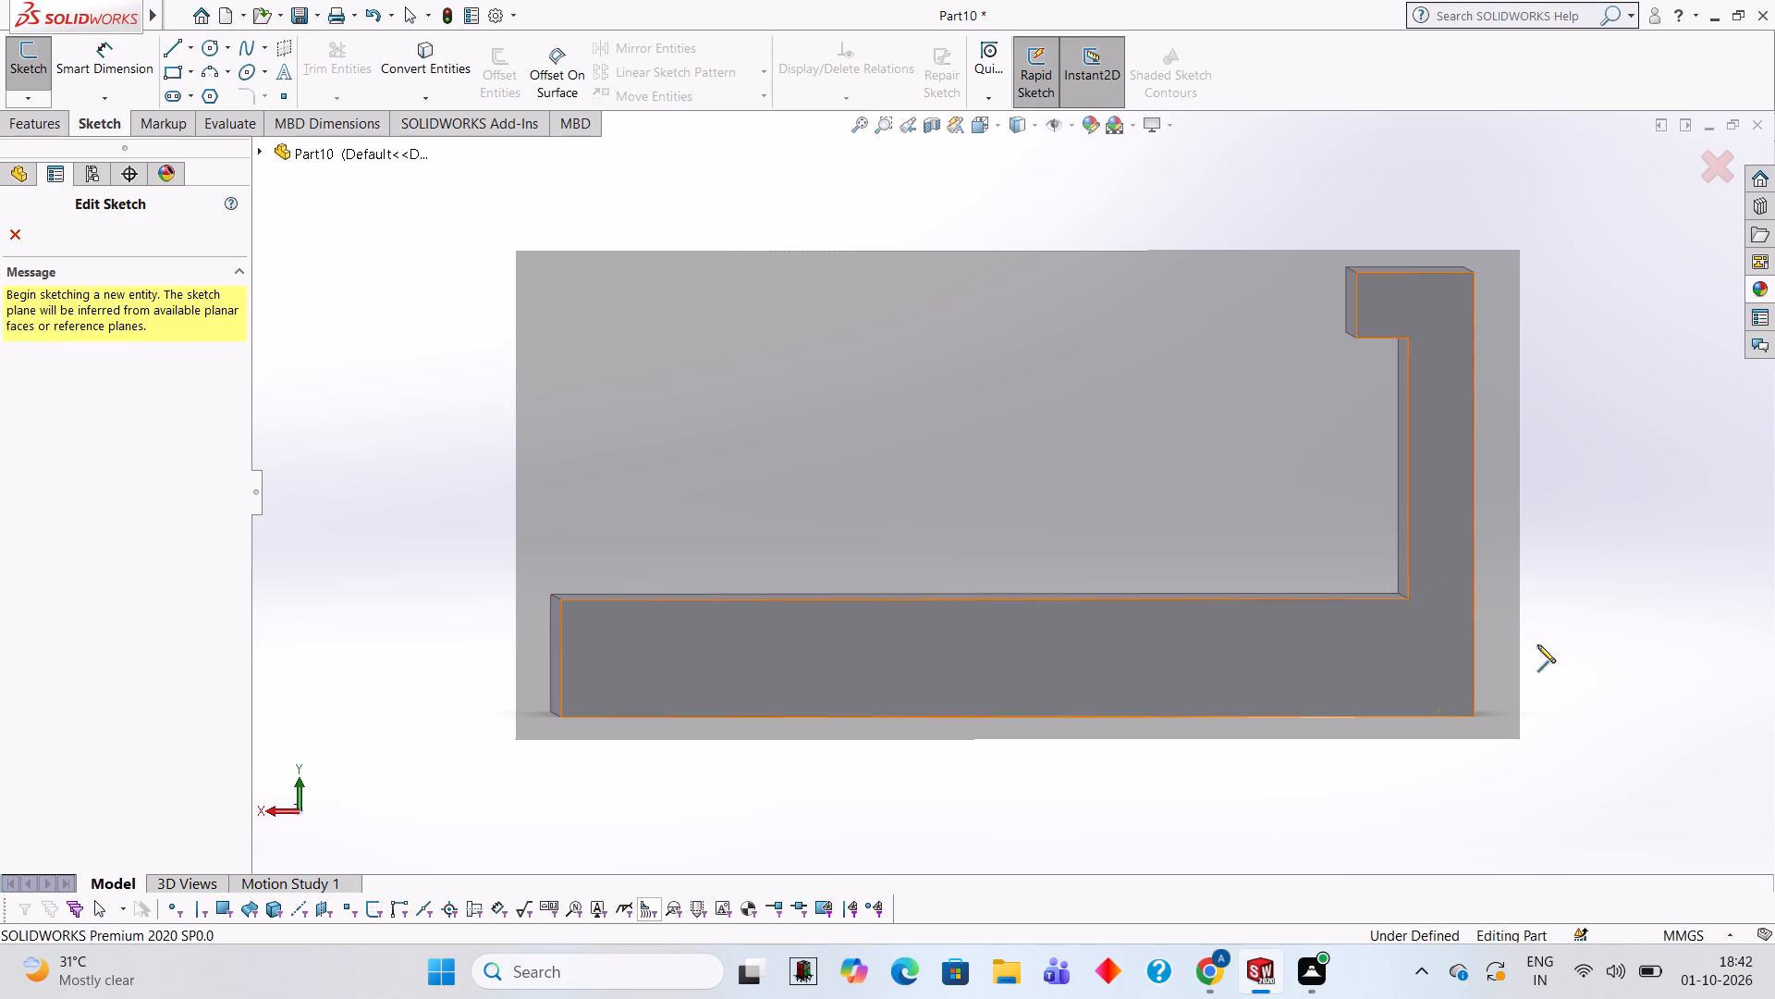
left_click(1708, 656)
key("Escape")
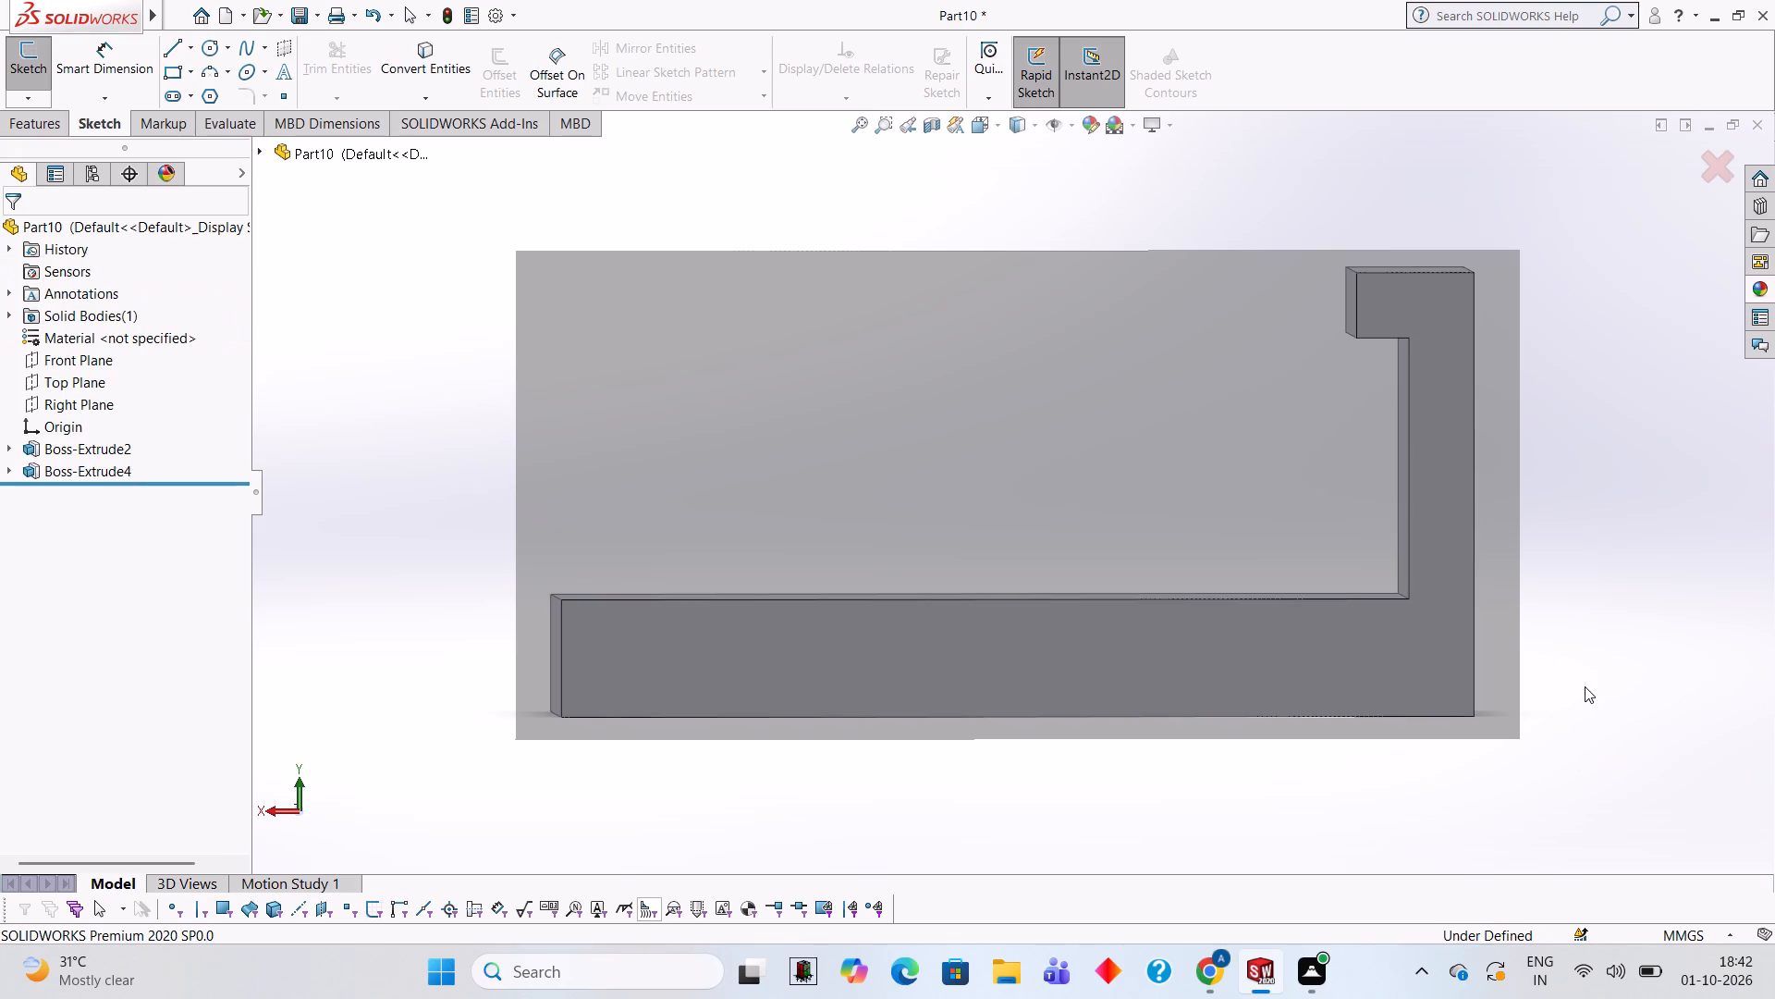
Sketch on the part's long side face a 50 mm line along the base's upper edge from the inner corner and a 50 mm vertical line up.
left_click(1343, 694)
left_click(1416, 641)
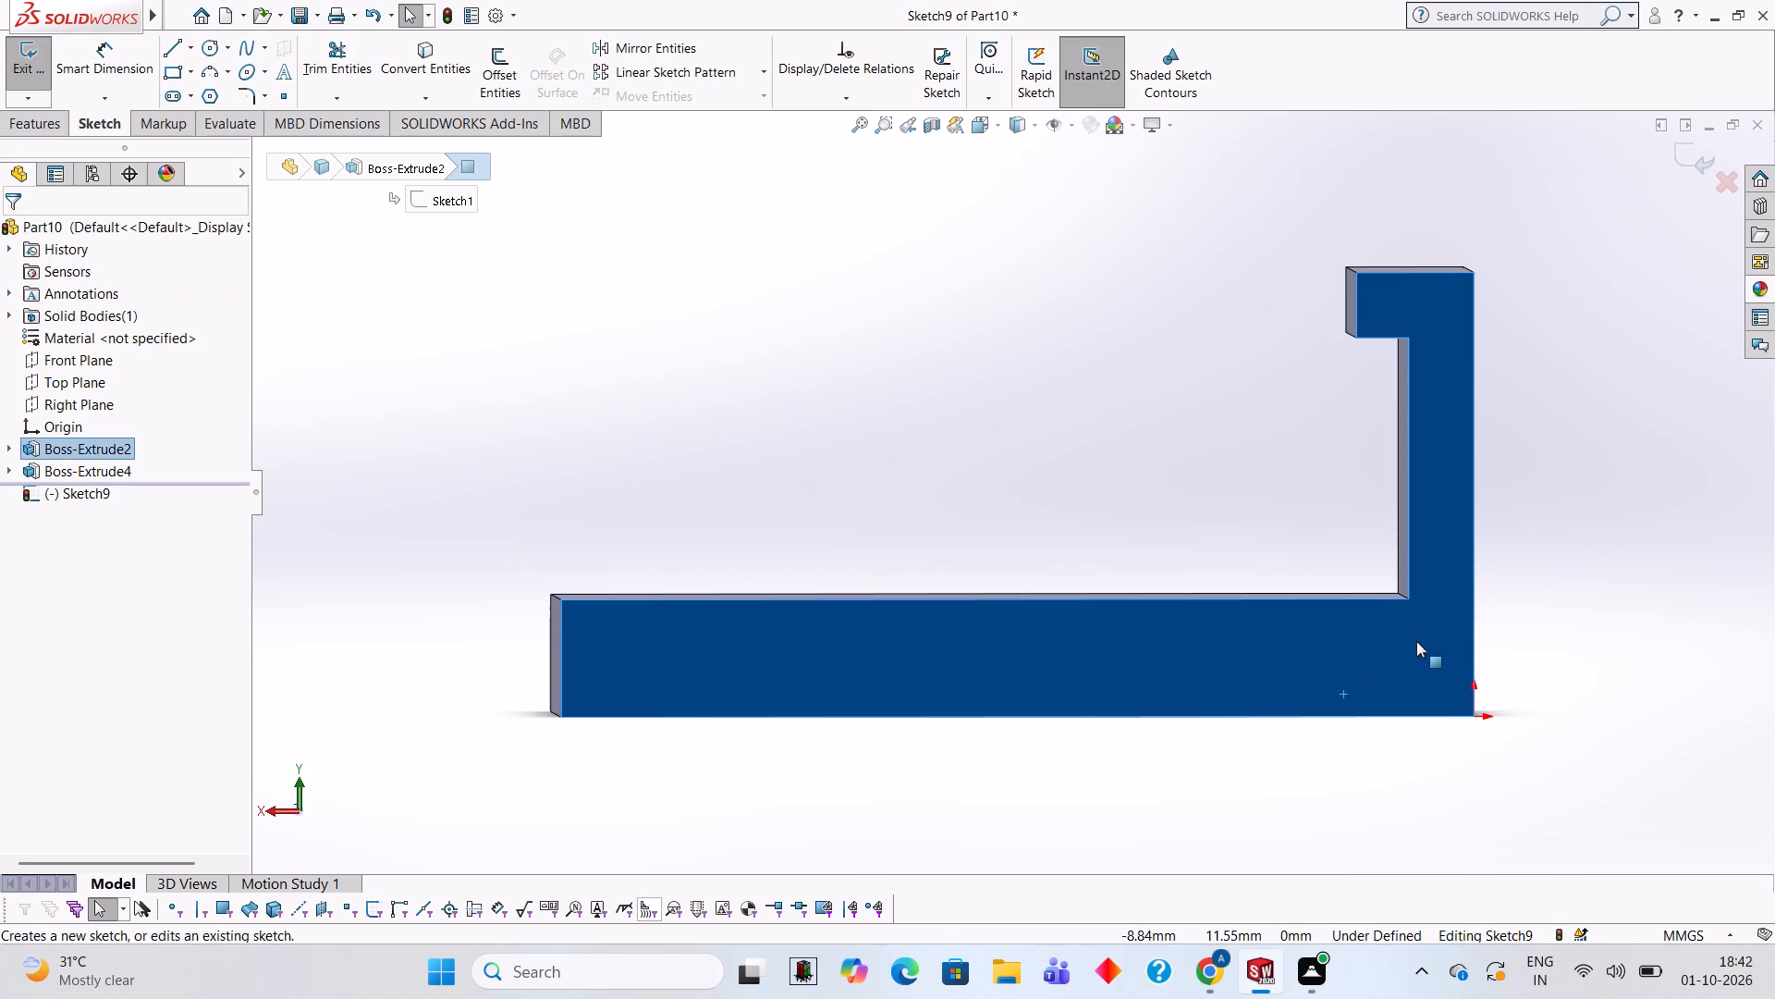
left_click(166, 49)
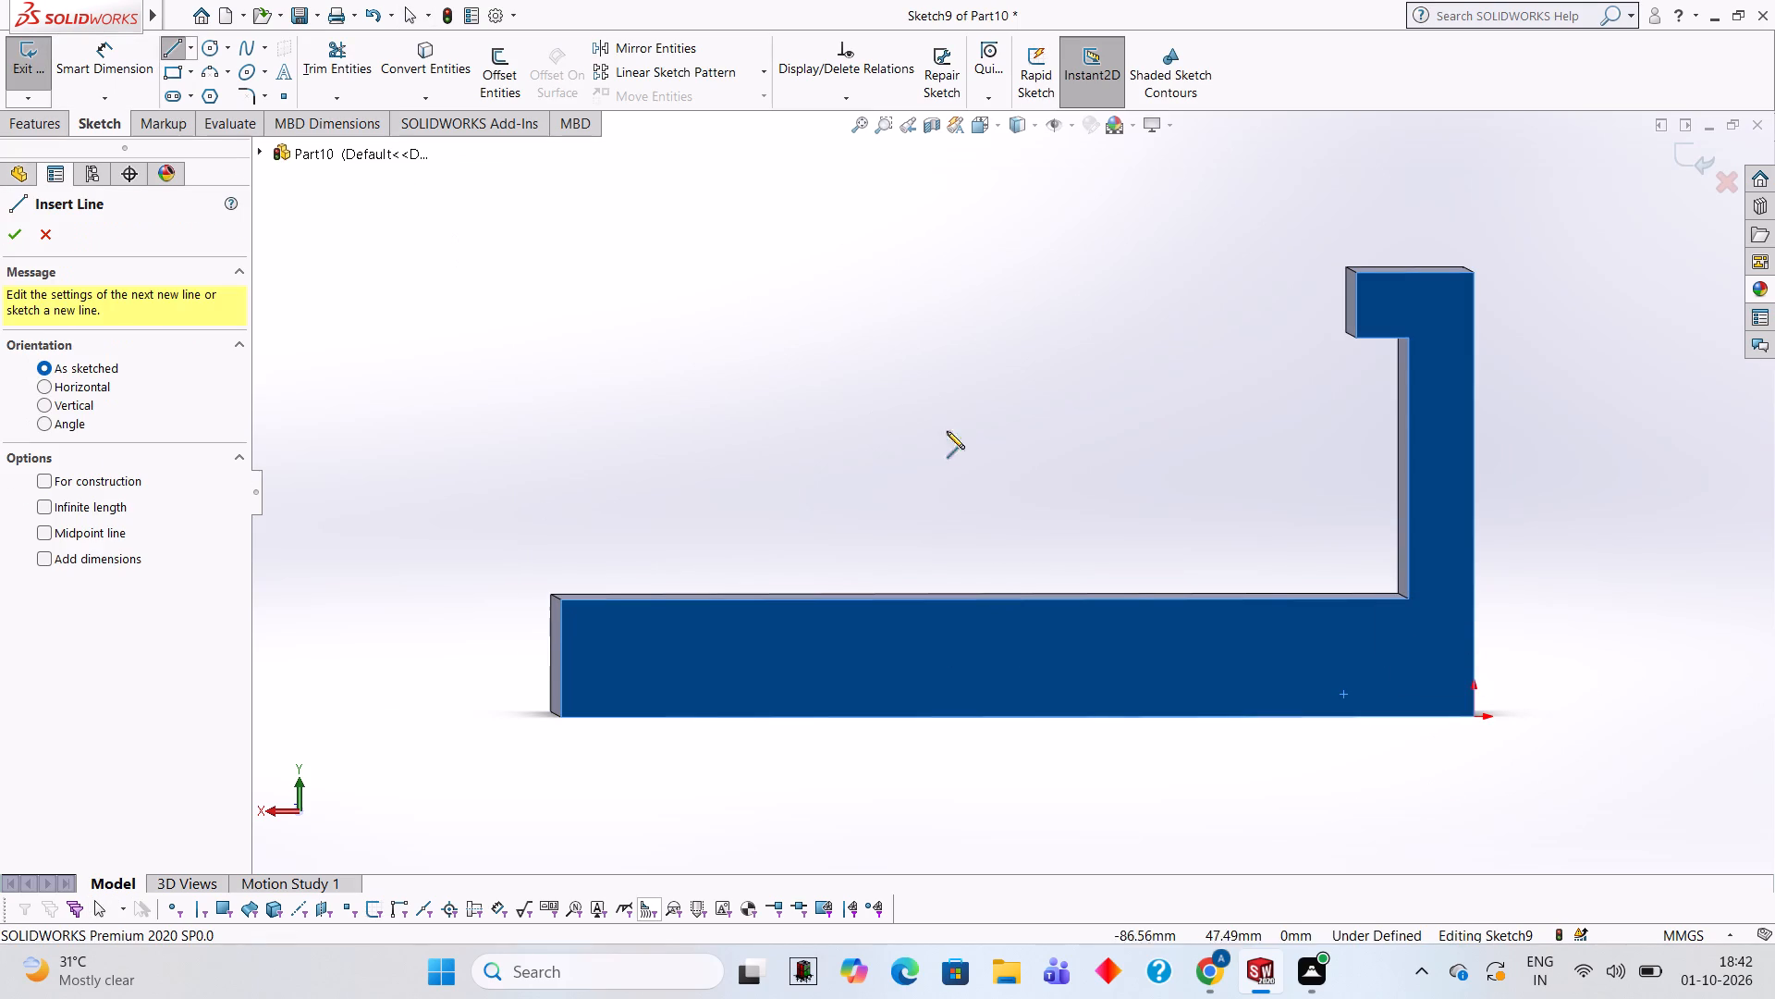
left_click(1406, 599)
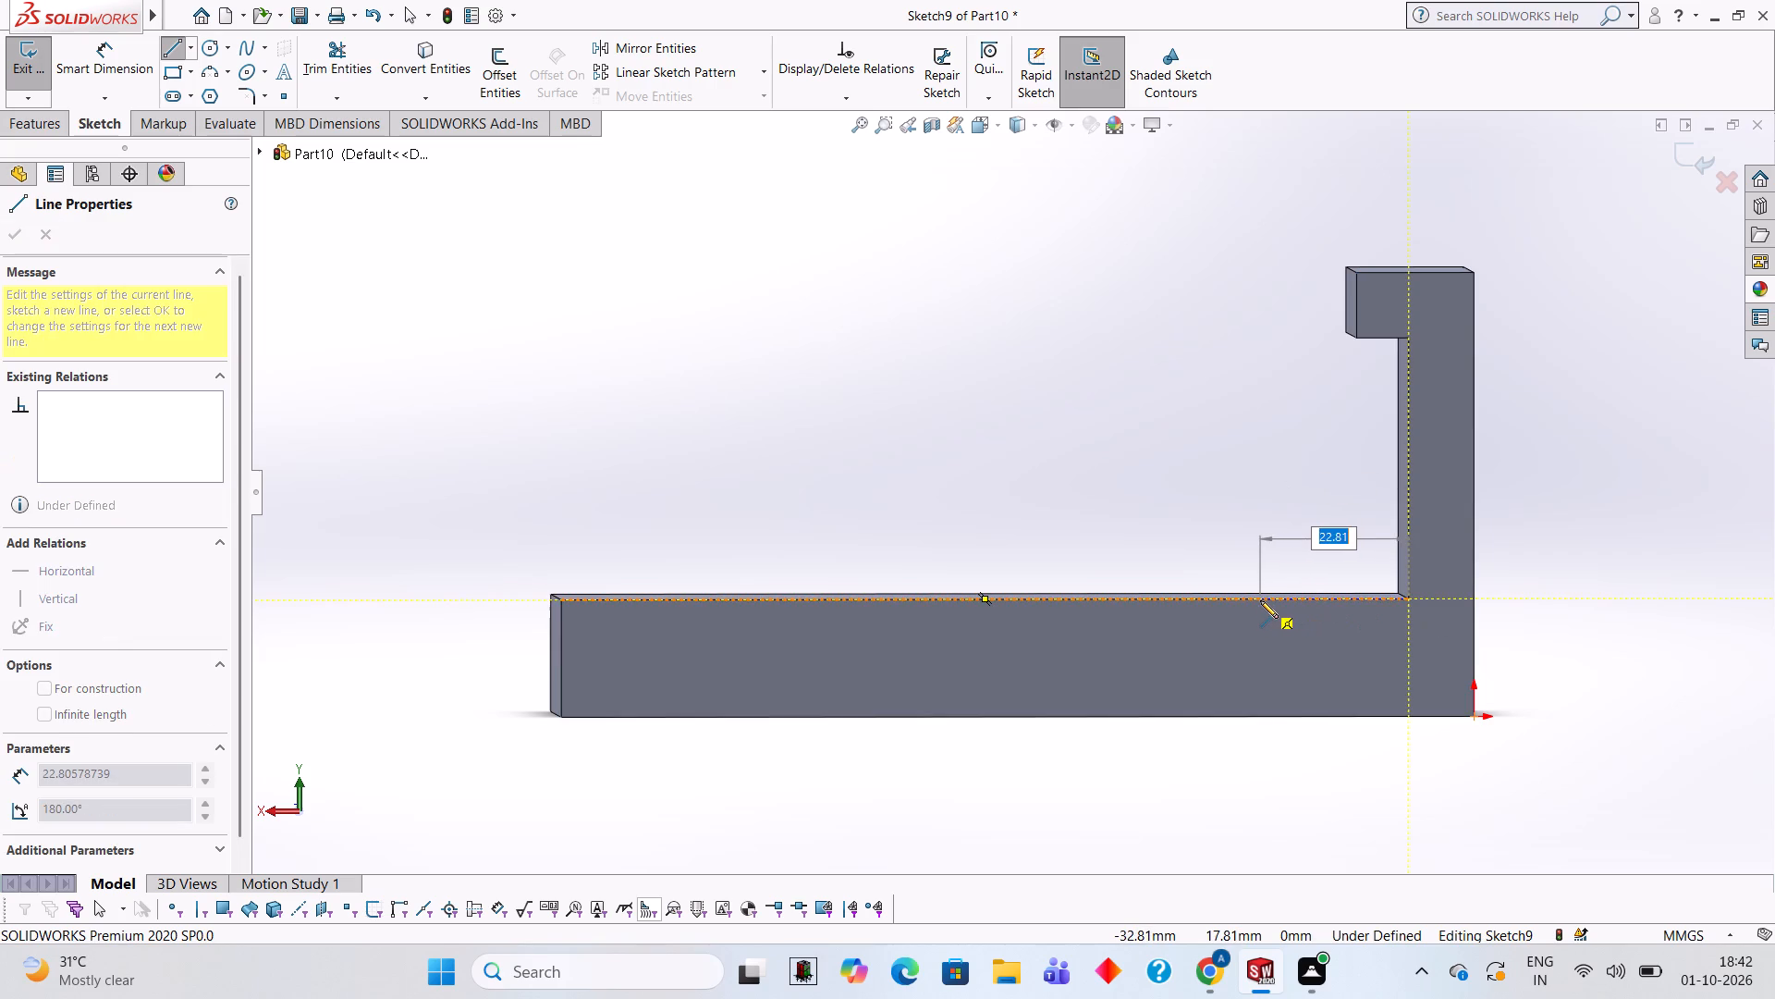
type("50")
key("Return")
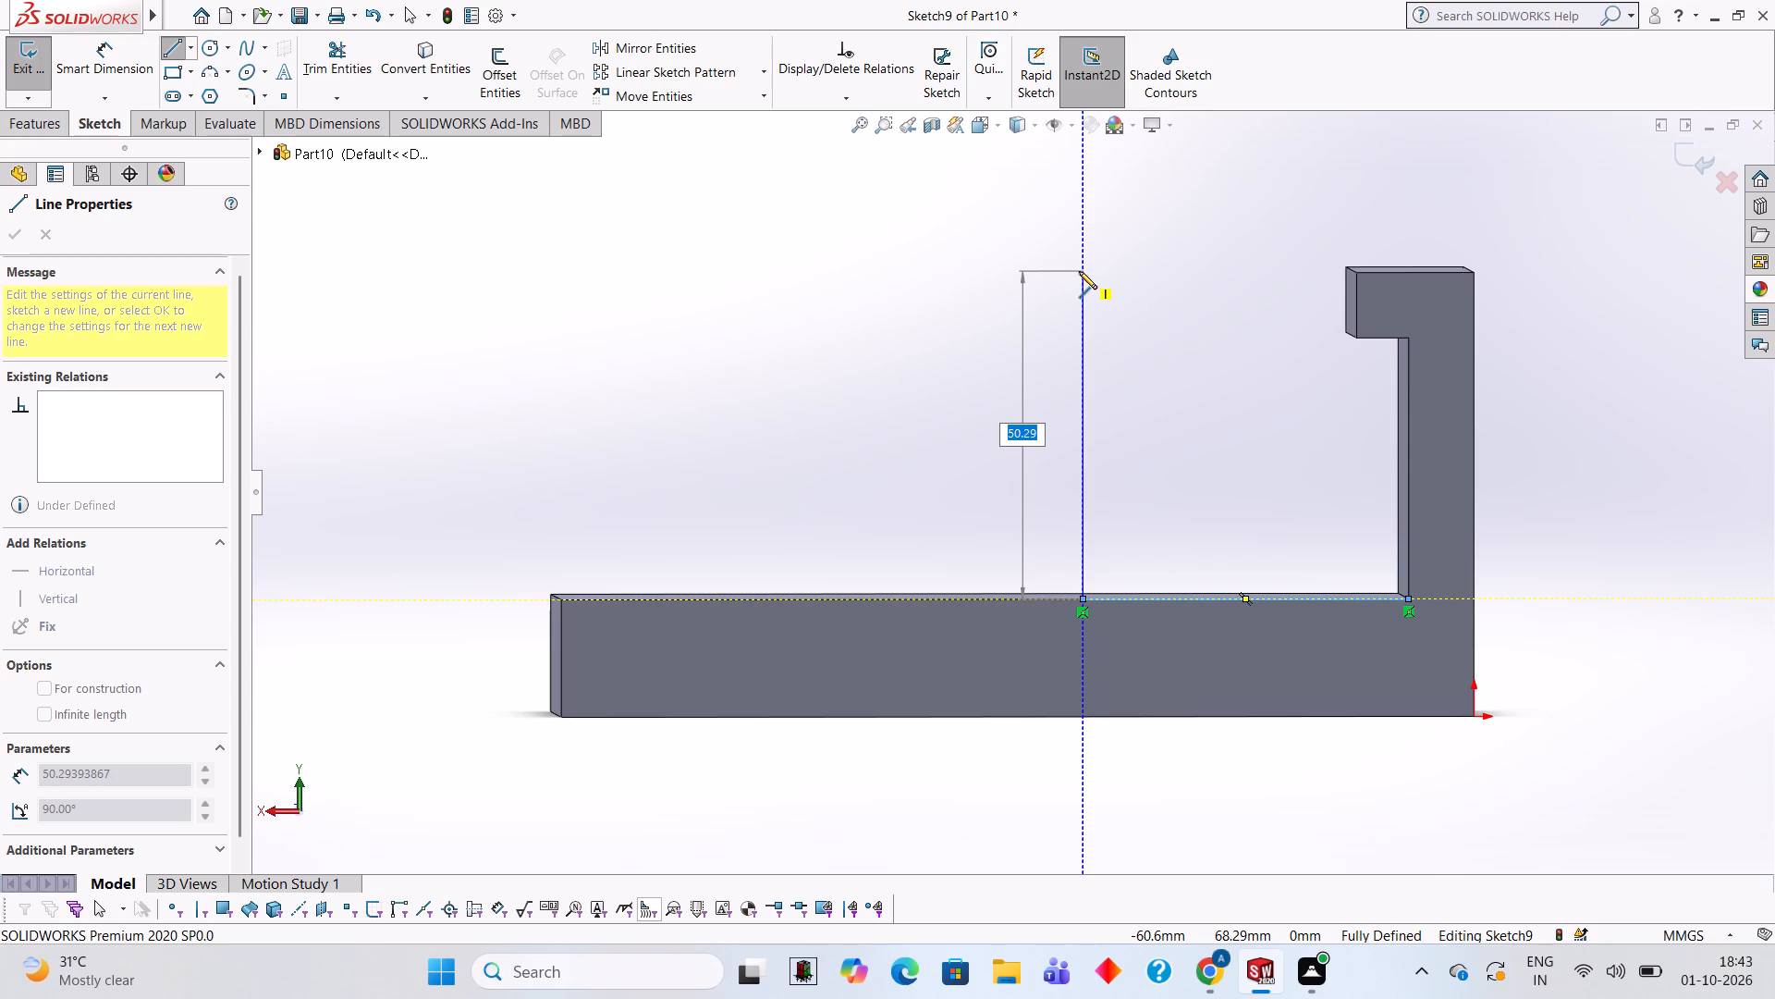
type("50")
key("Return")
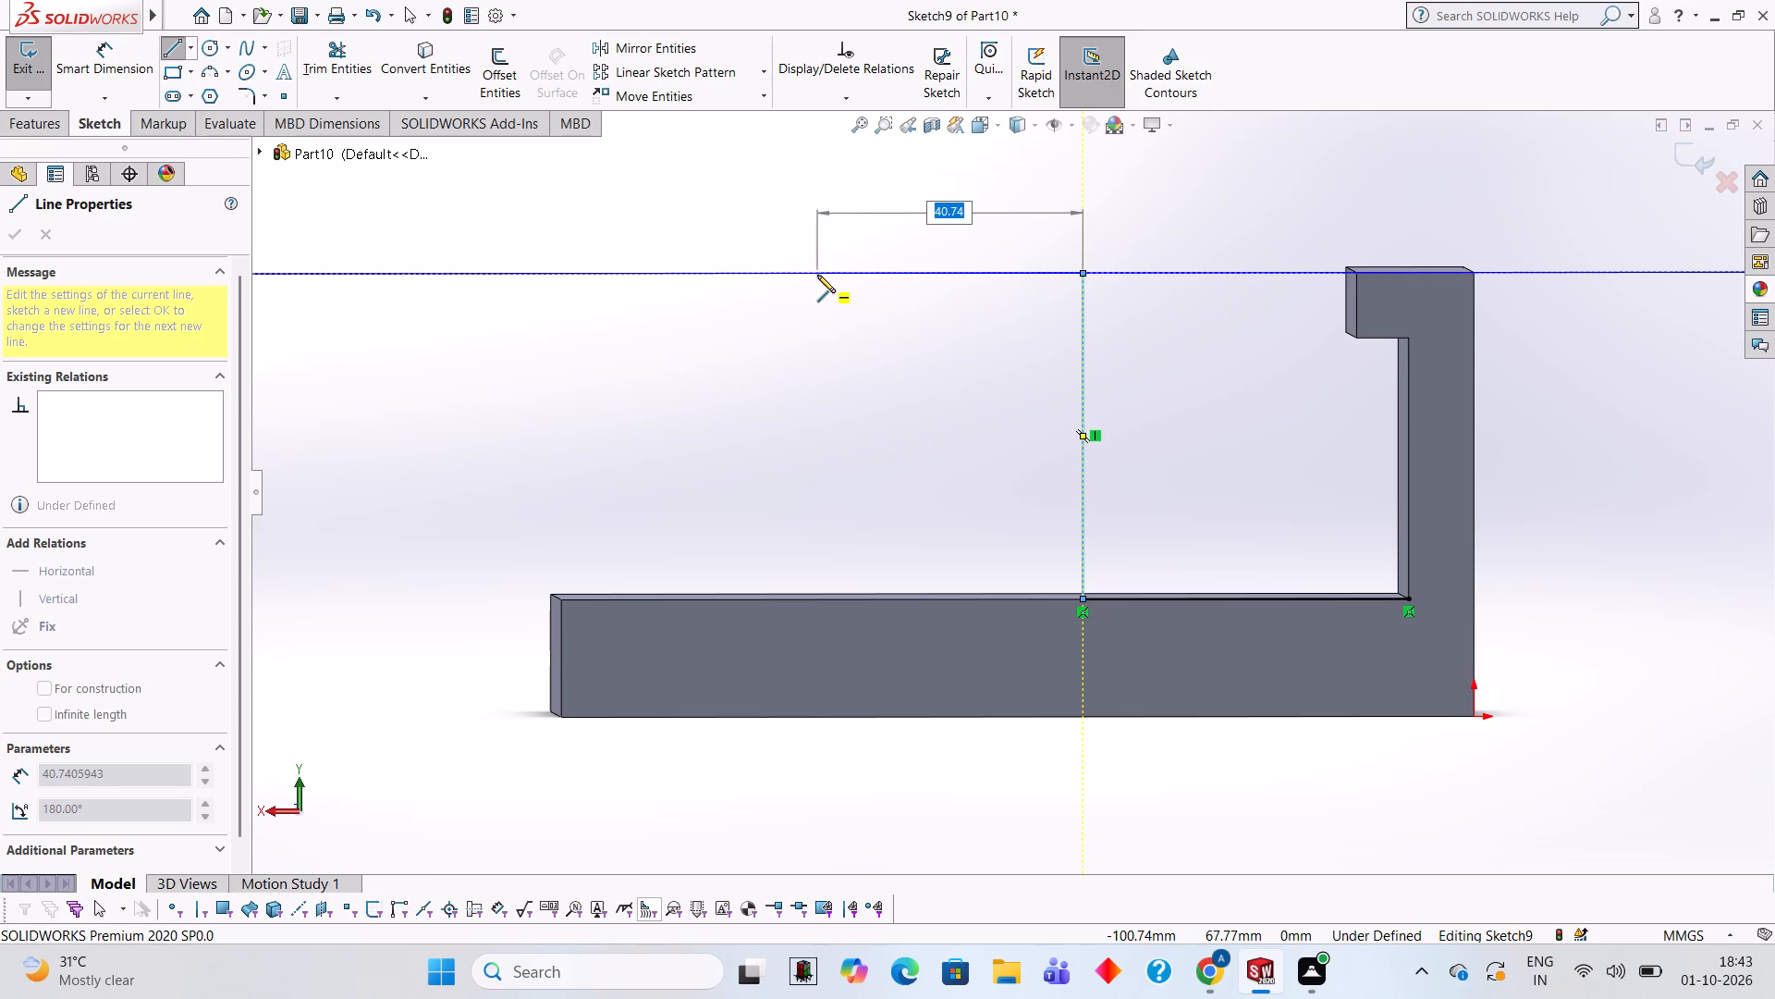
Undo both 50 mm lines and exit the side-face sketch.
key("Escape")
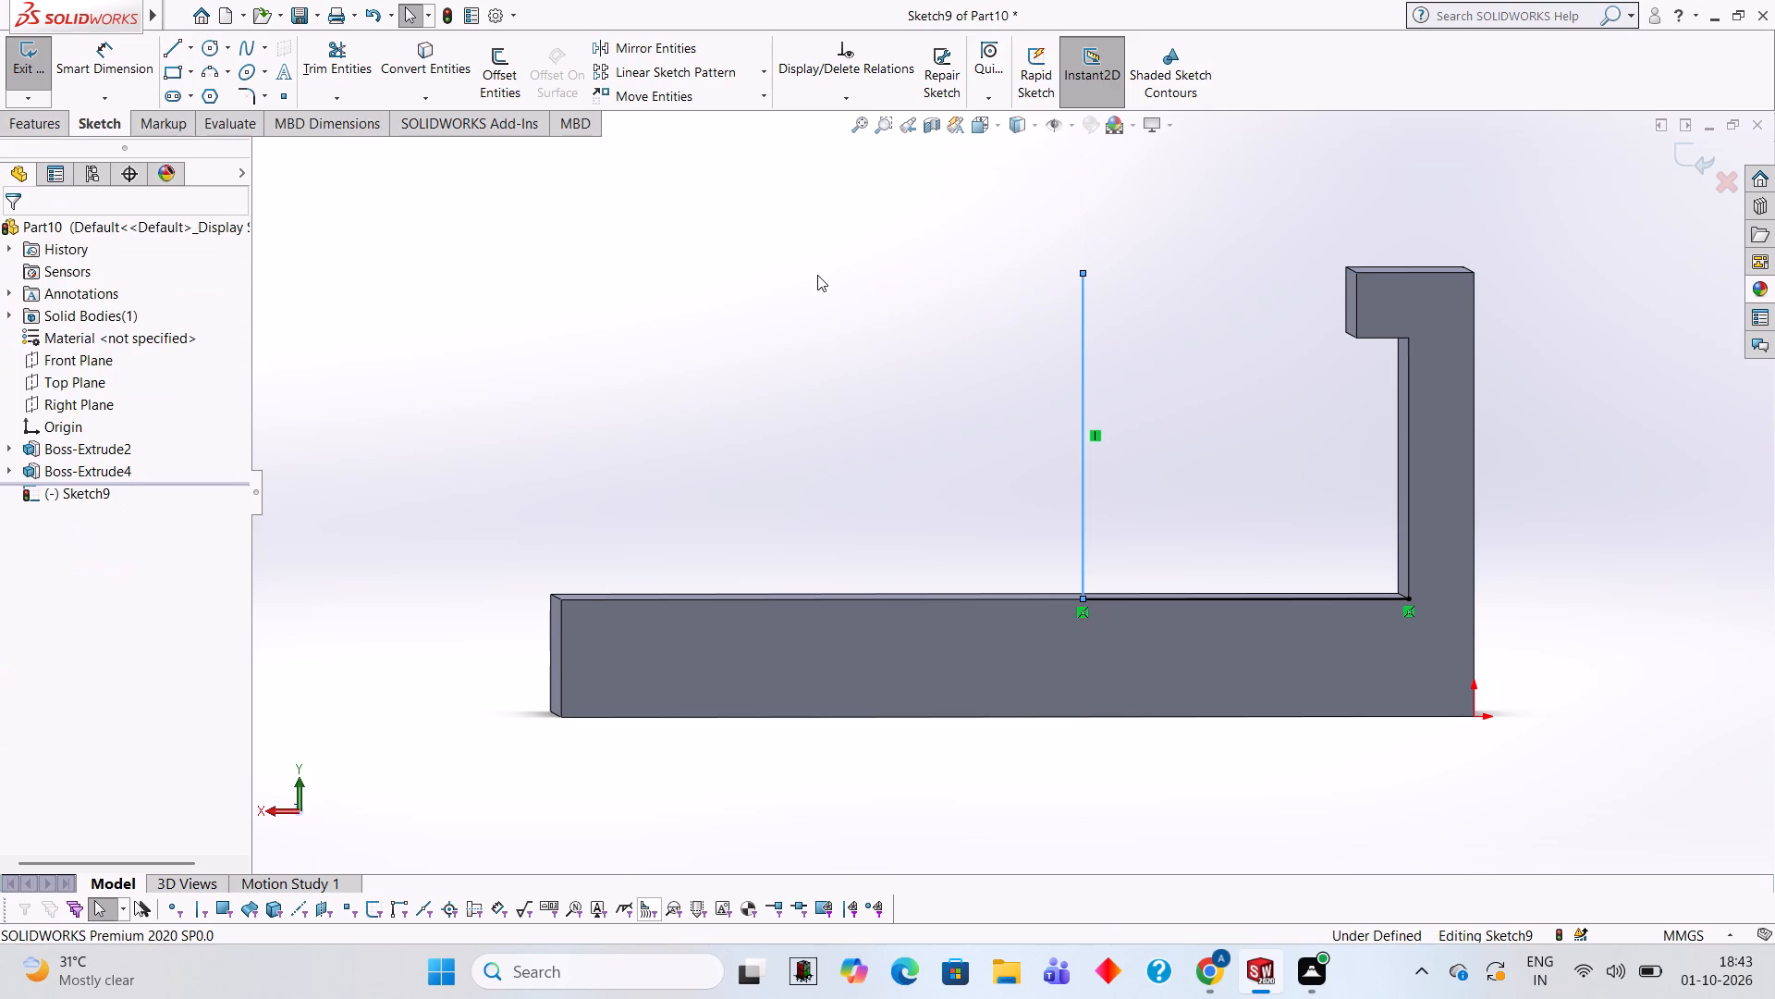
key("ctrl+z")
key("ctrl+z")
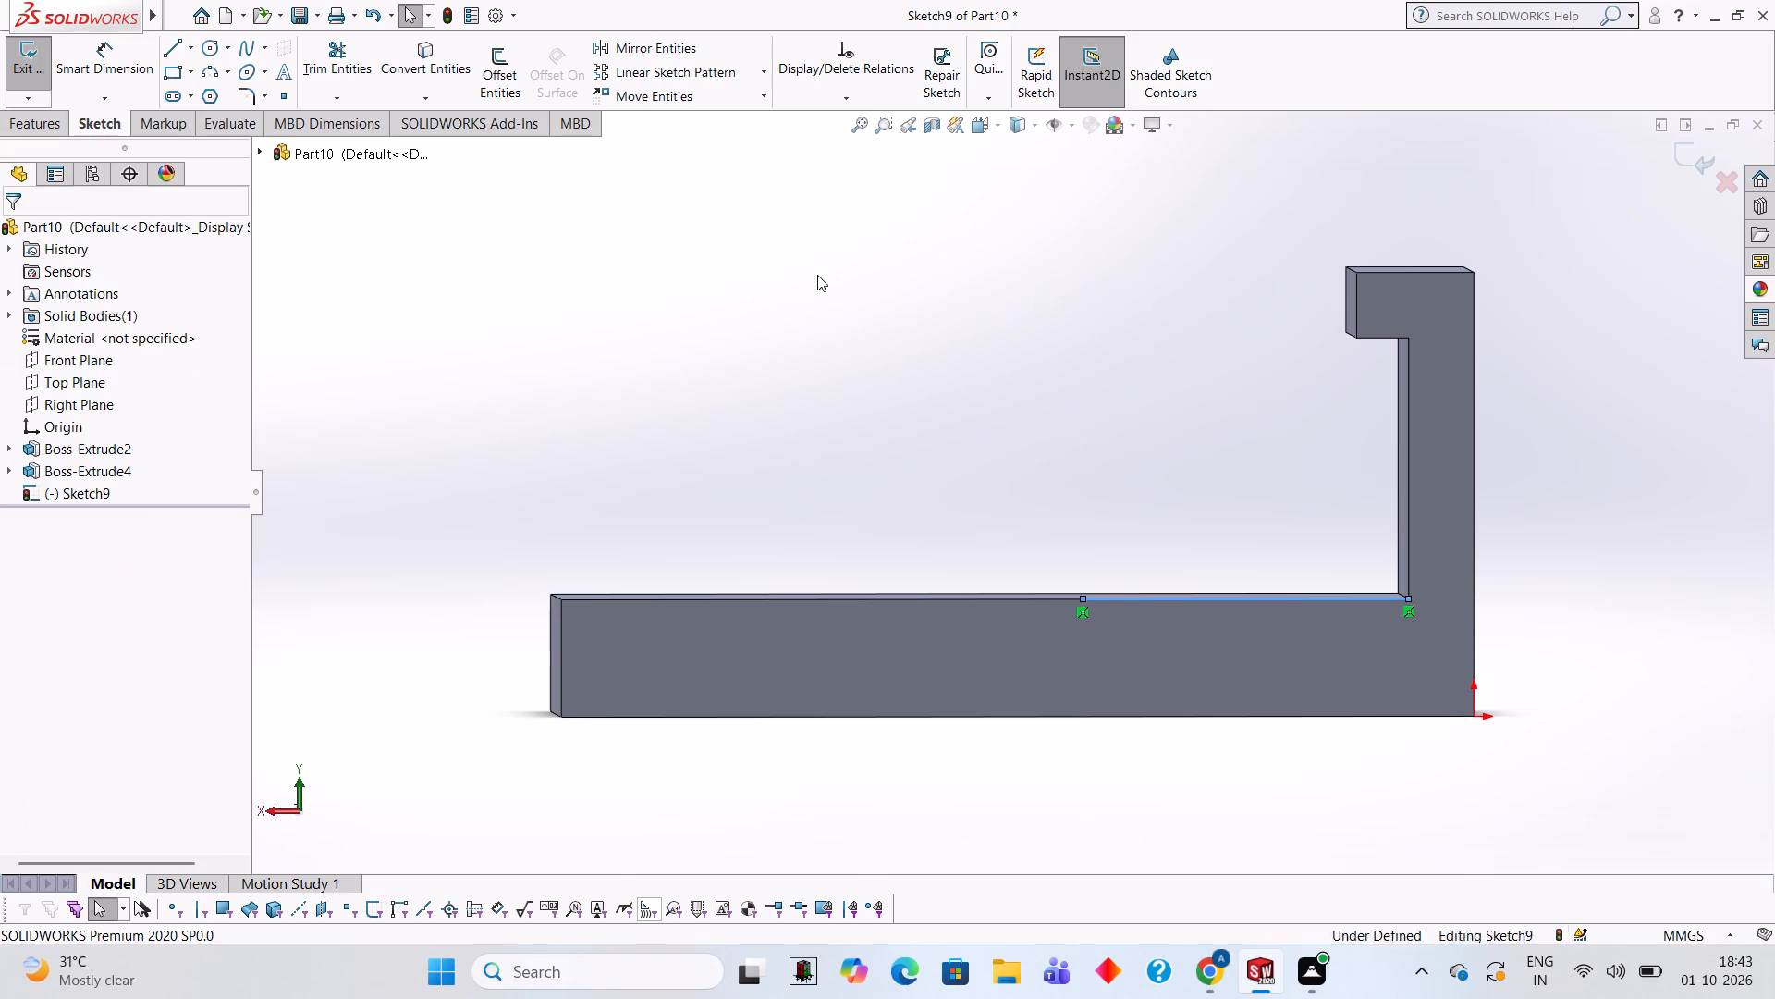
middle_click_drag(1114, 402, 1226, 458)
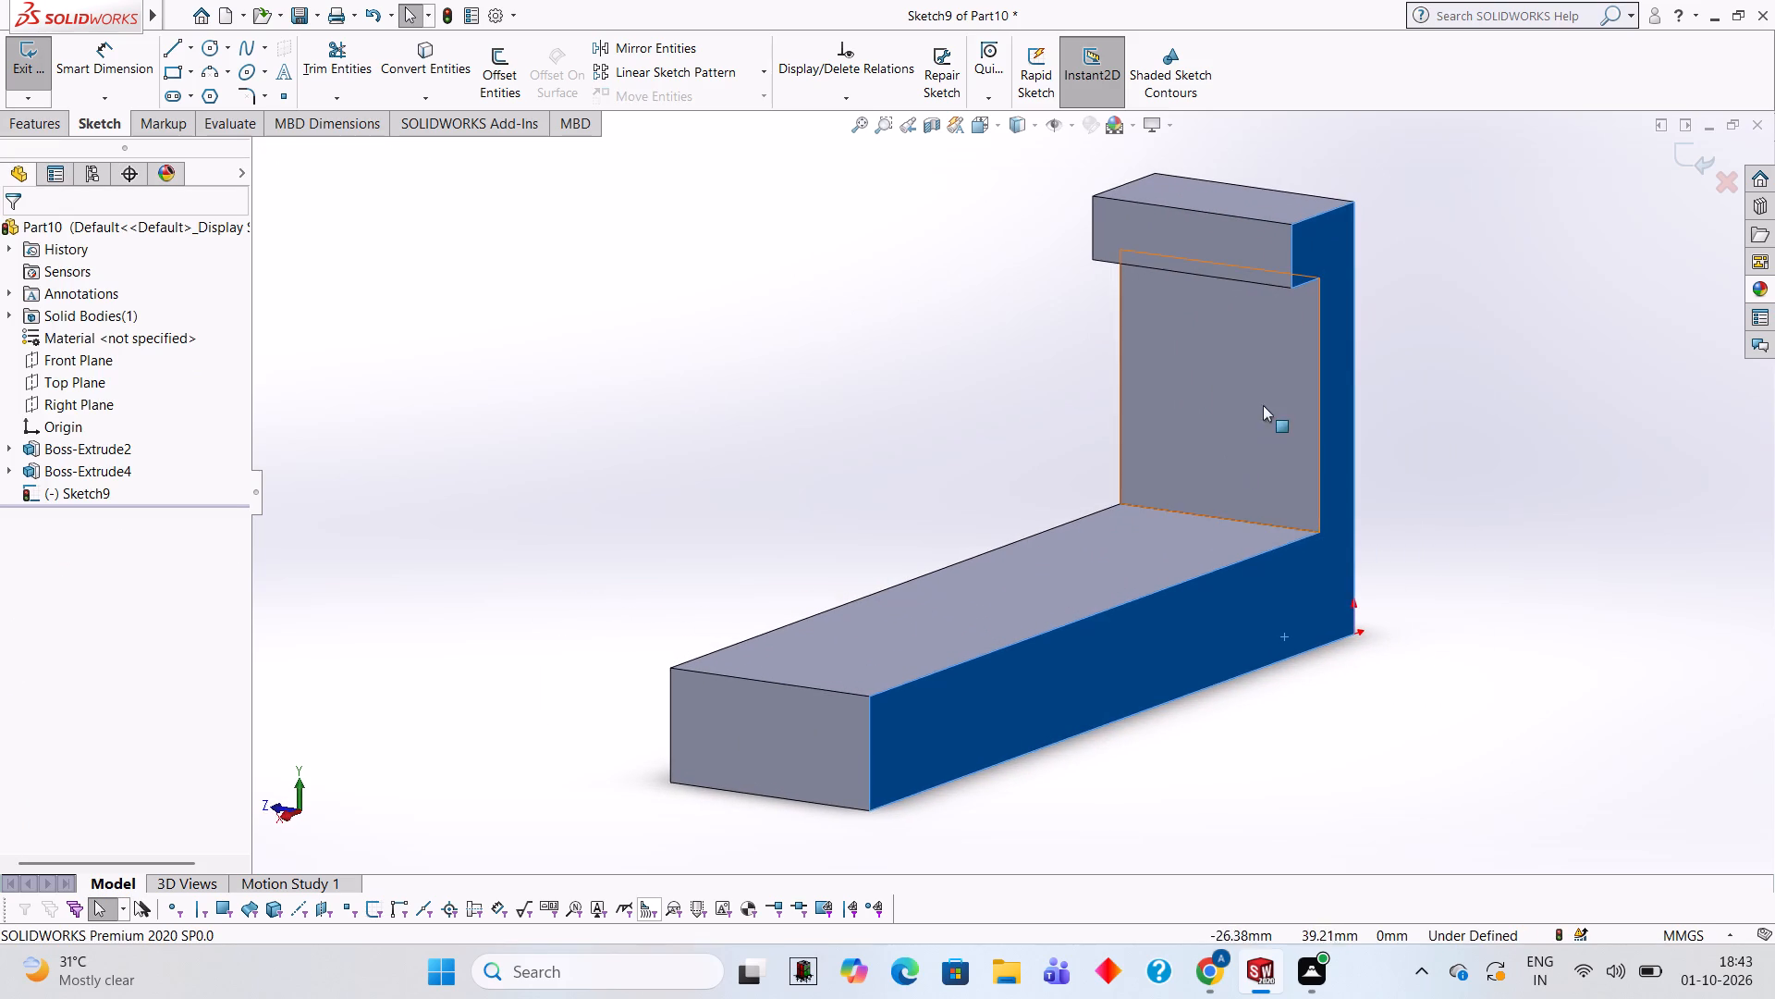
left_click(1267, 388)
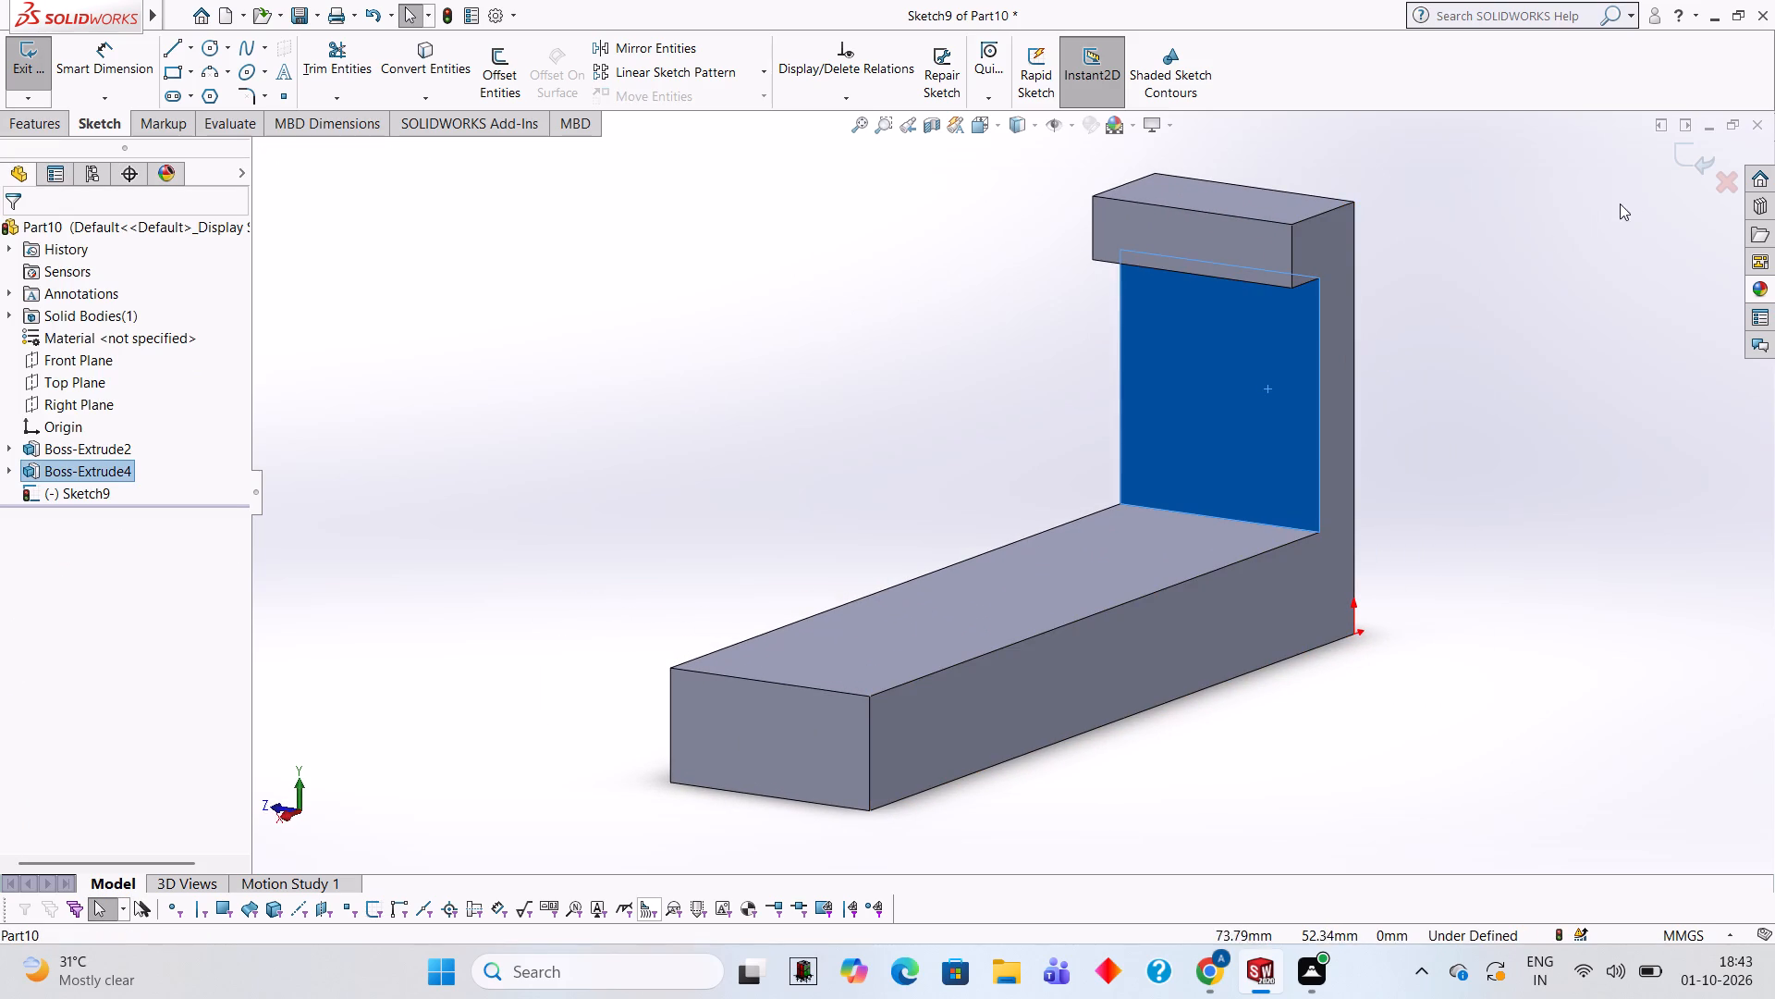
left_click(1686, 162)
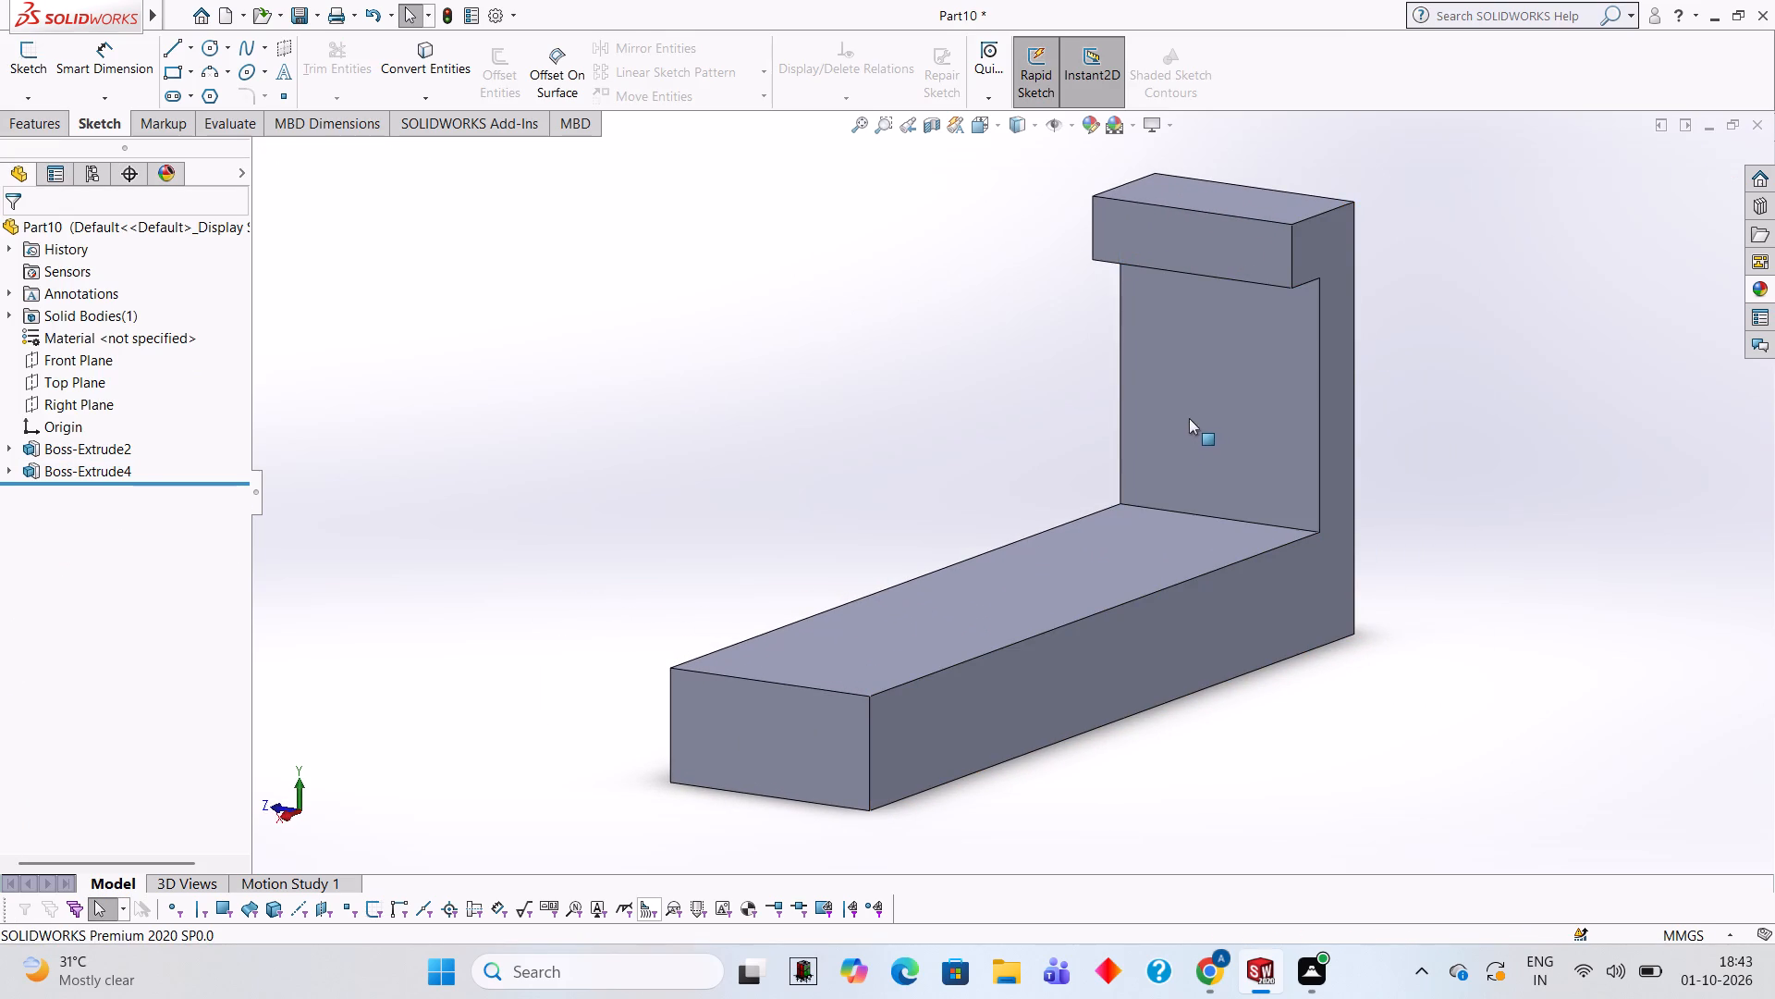
Start a sketch on the upright's inner face and draw a 14 mm vertical line up from its lower edge's midpoint.
left_click(1194, 413)
left_click(1276, 364)
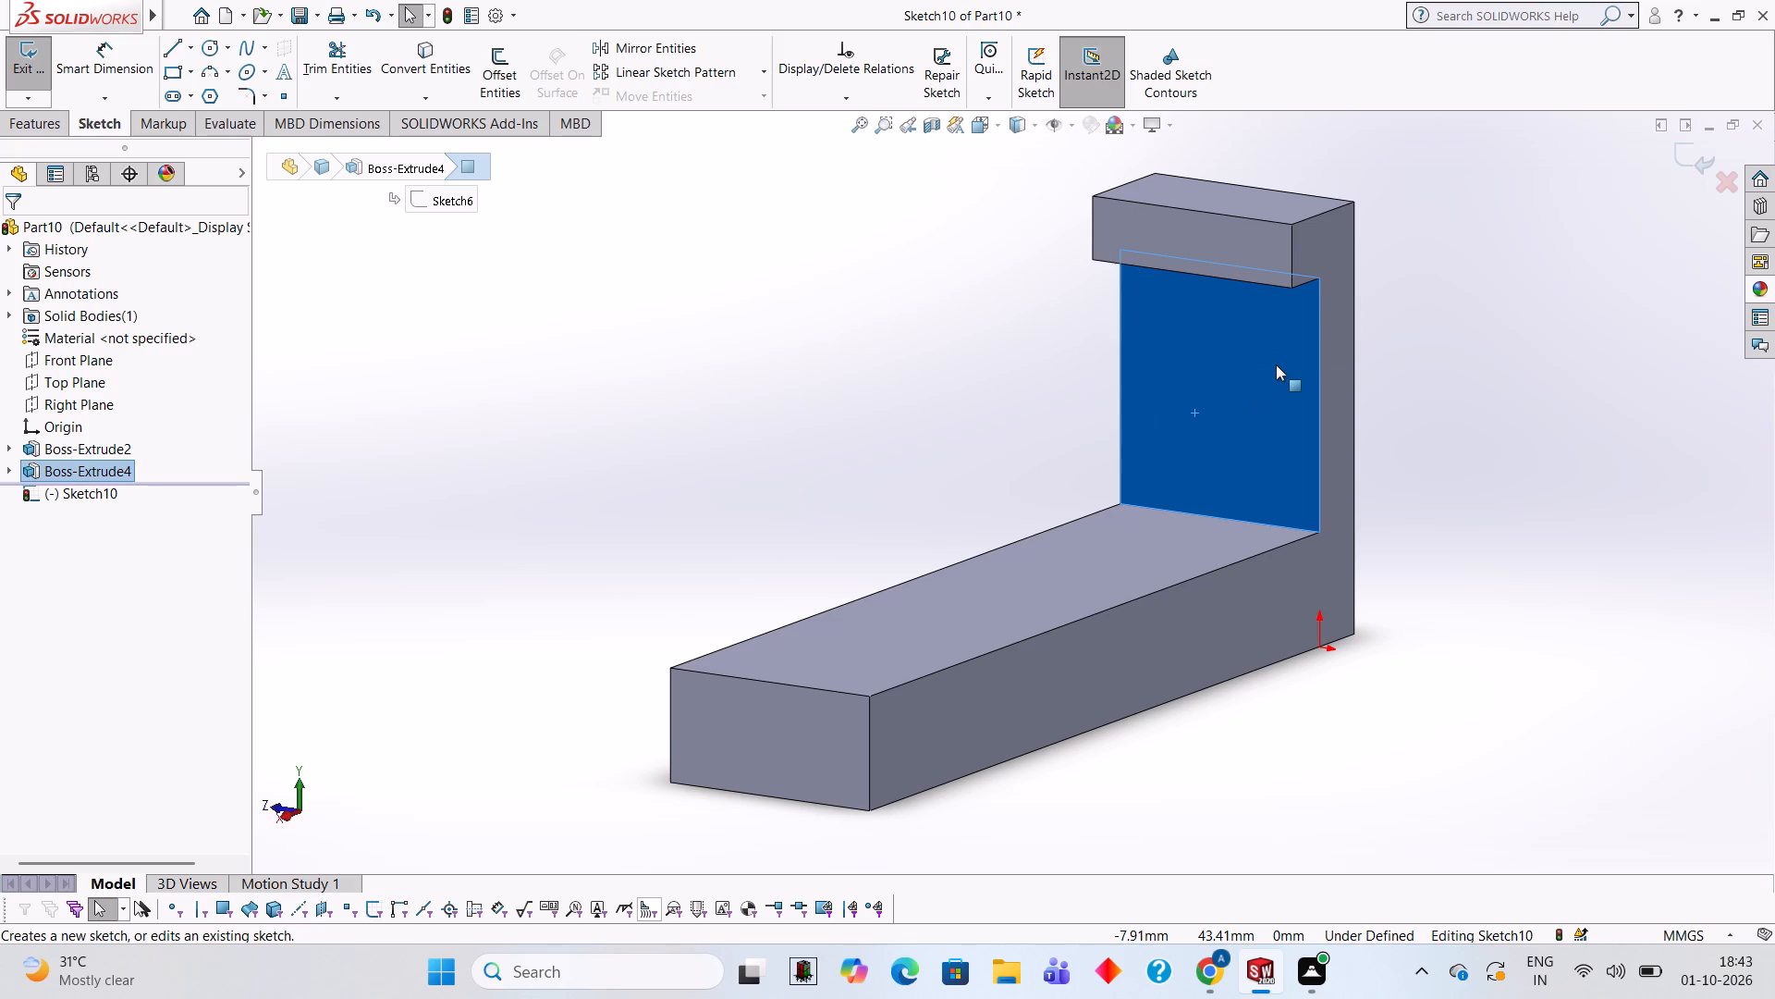
key("ctrl+8")
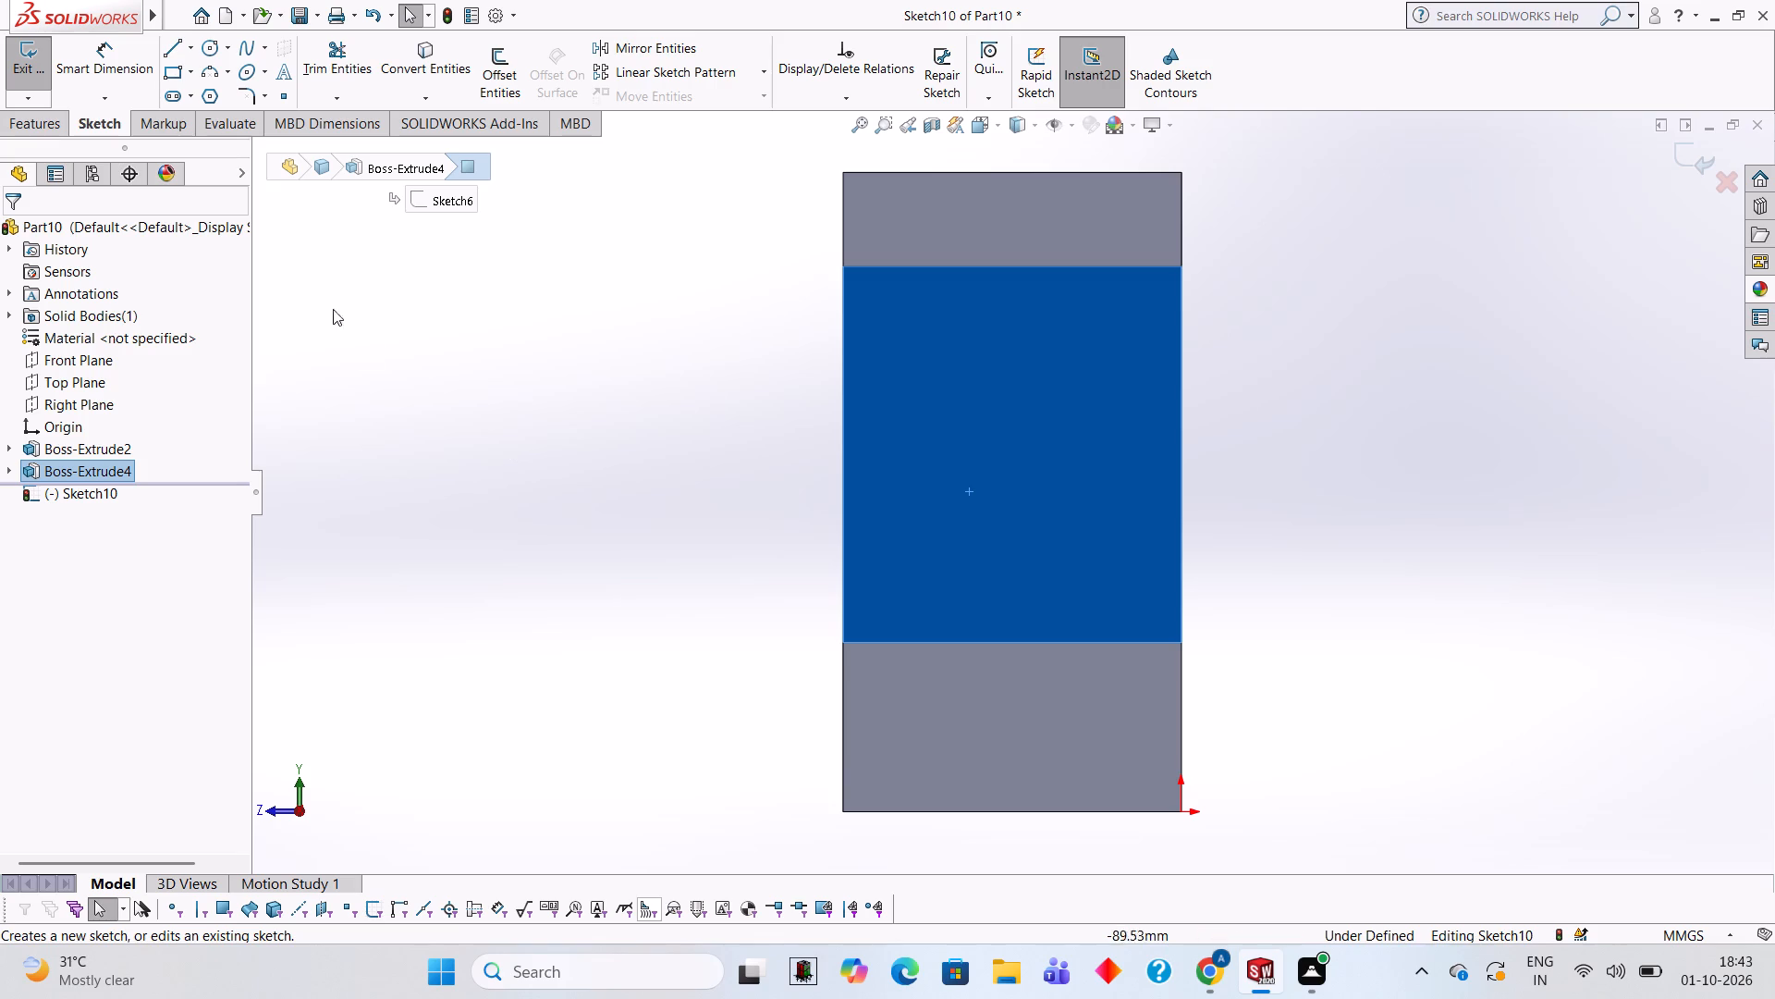
left_click(163, 39)
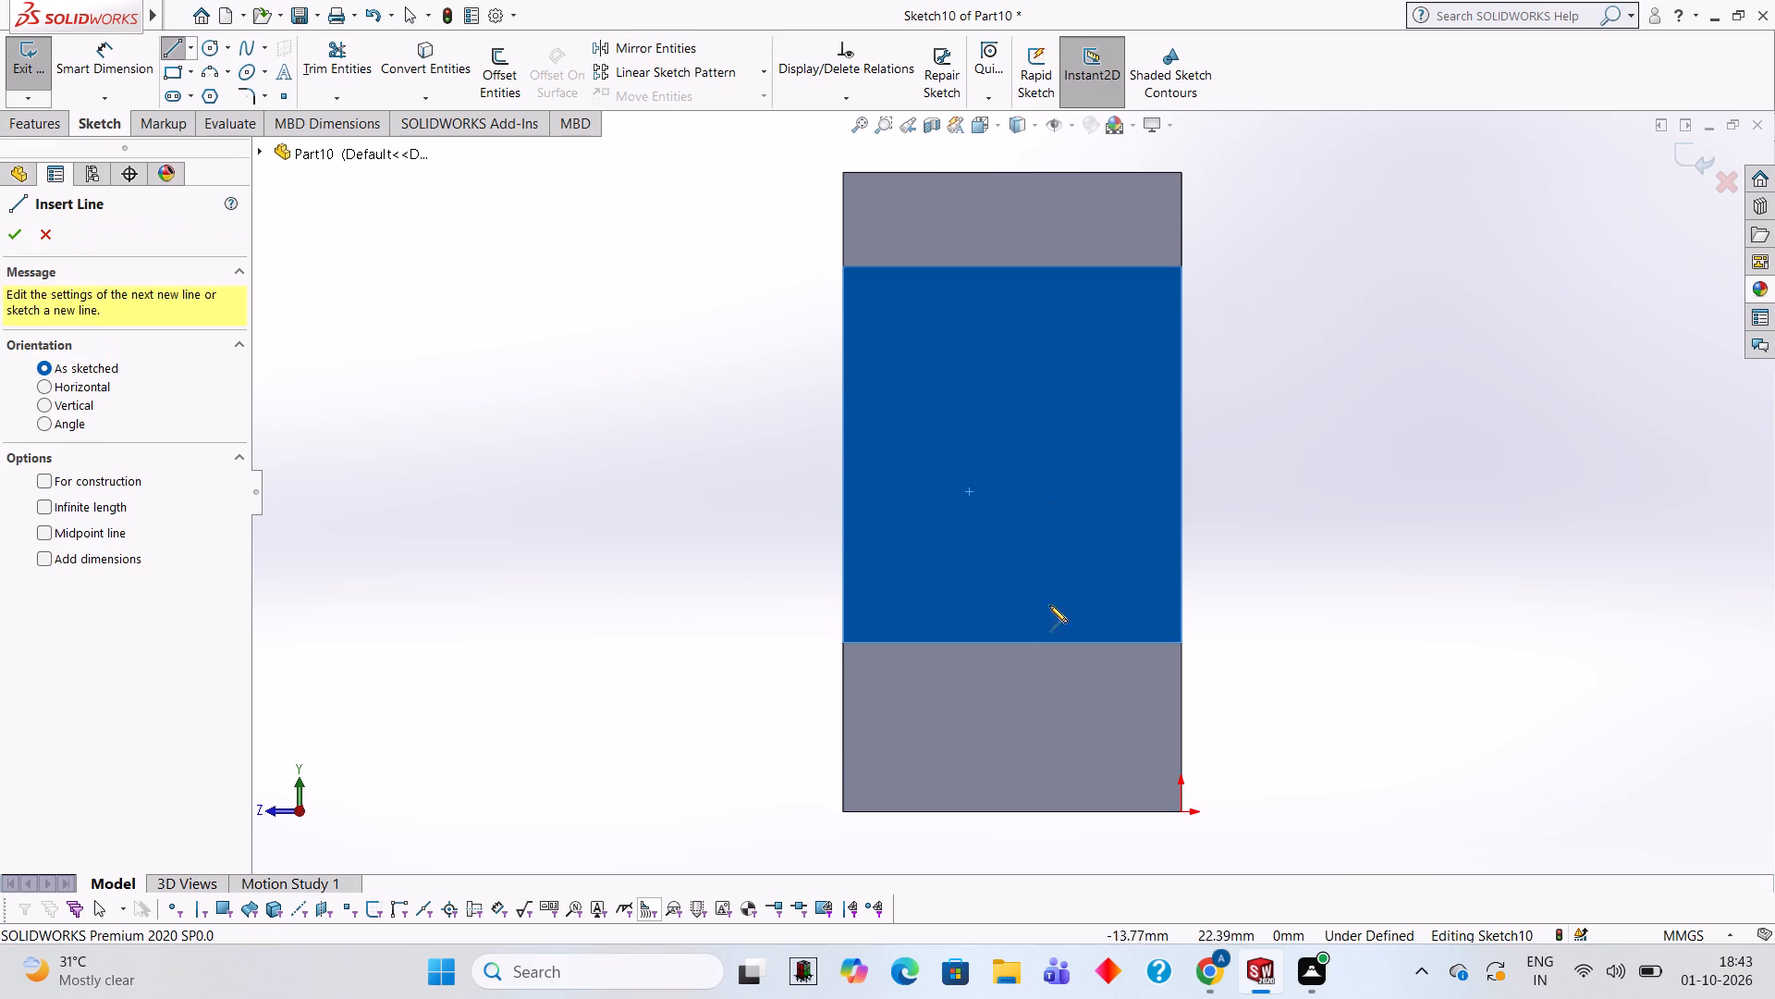
left_click(1010, 644)
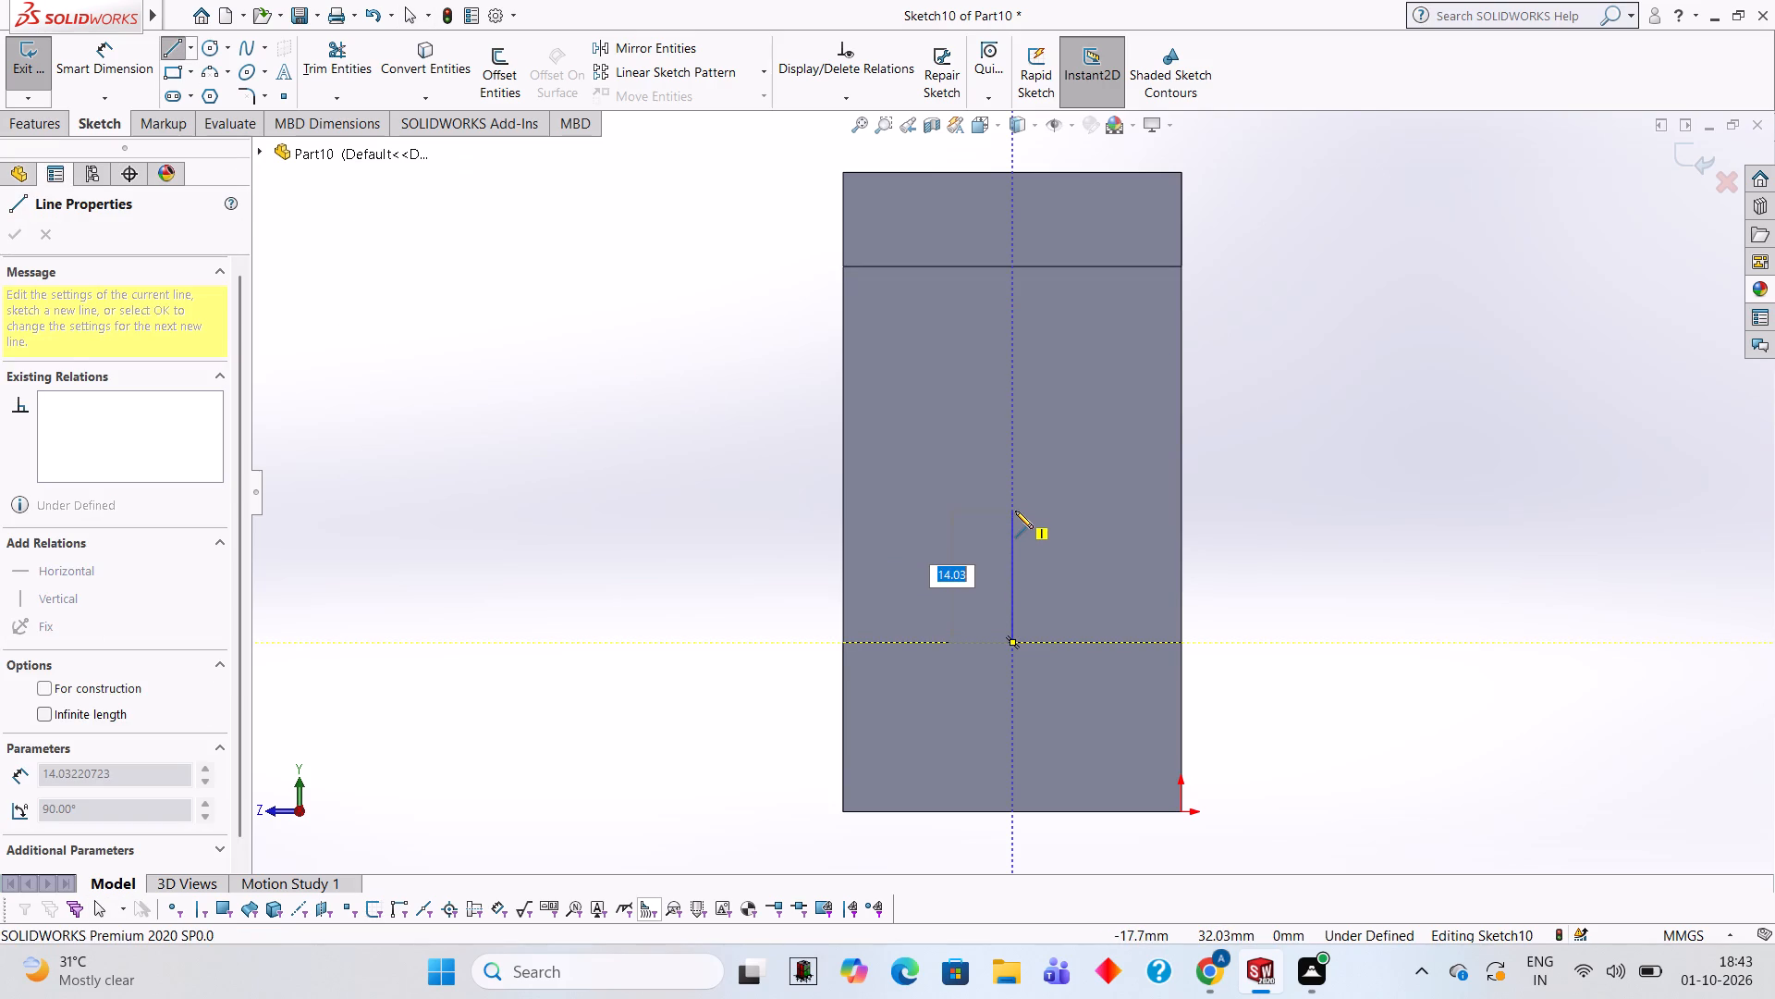
type("14")
key("Return")
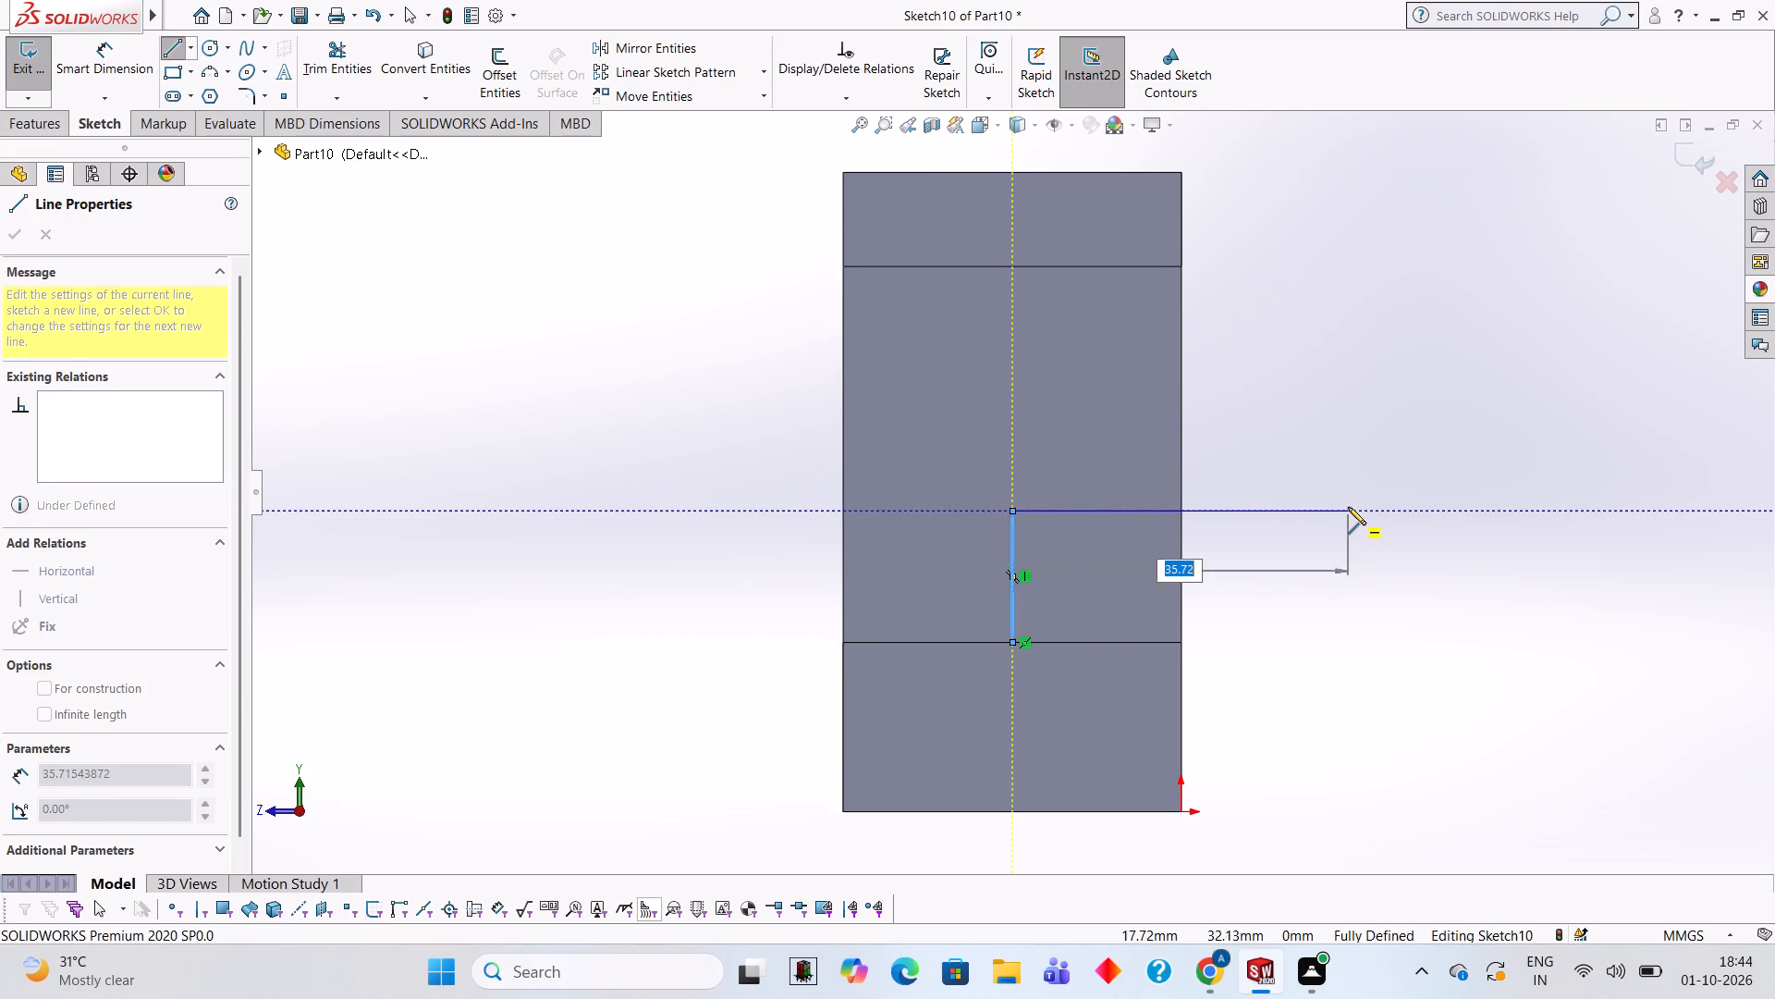
Draw the origin-side half profile: 36 mm horizontal from the vertical line's top, 6 mm down, sloped to the face's lower corner, back to the midpoint.
type("36")
key("Return")
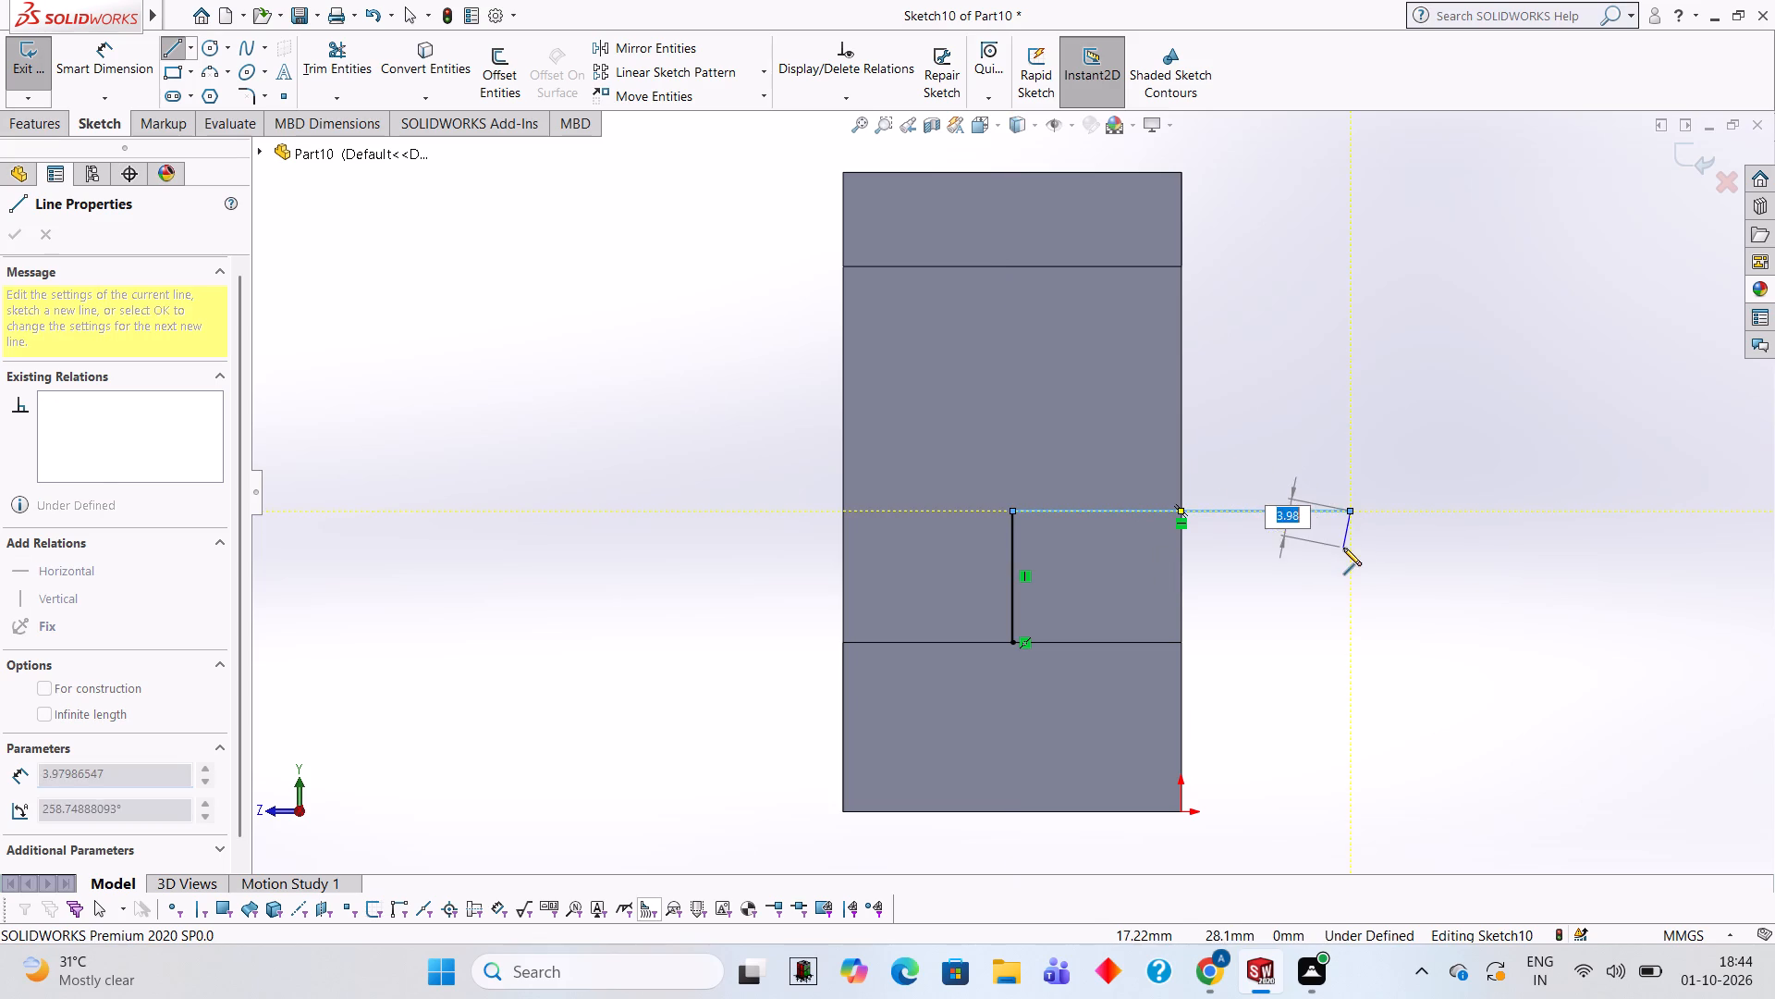
key("6")
key("Return")
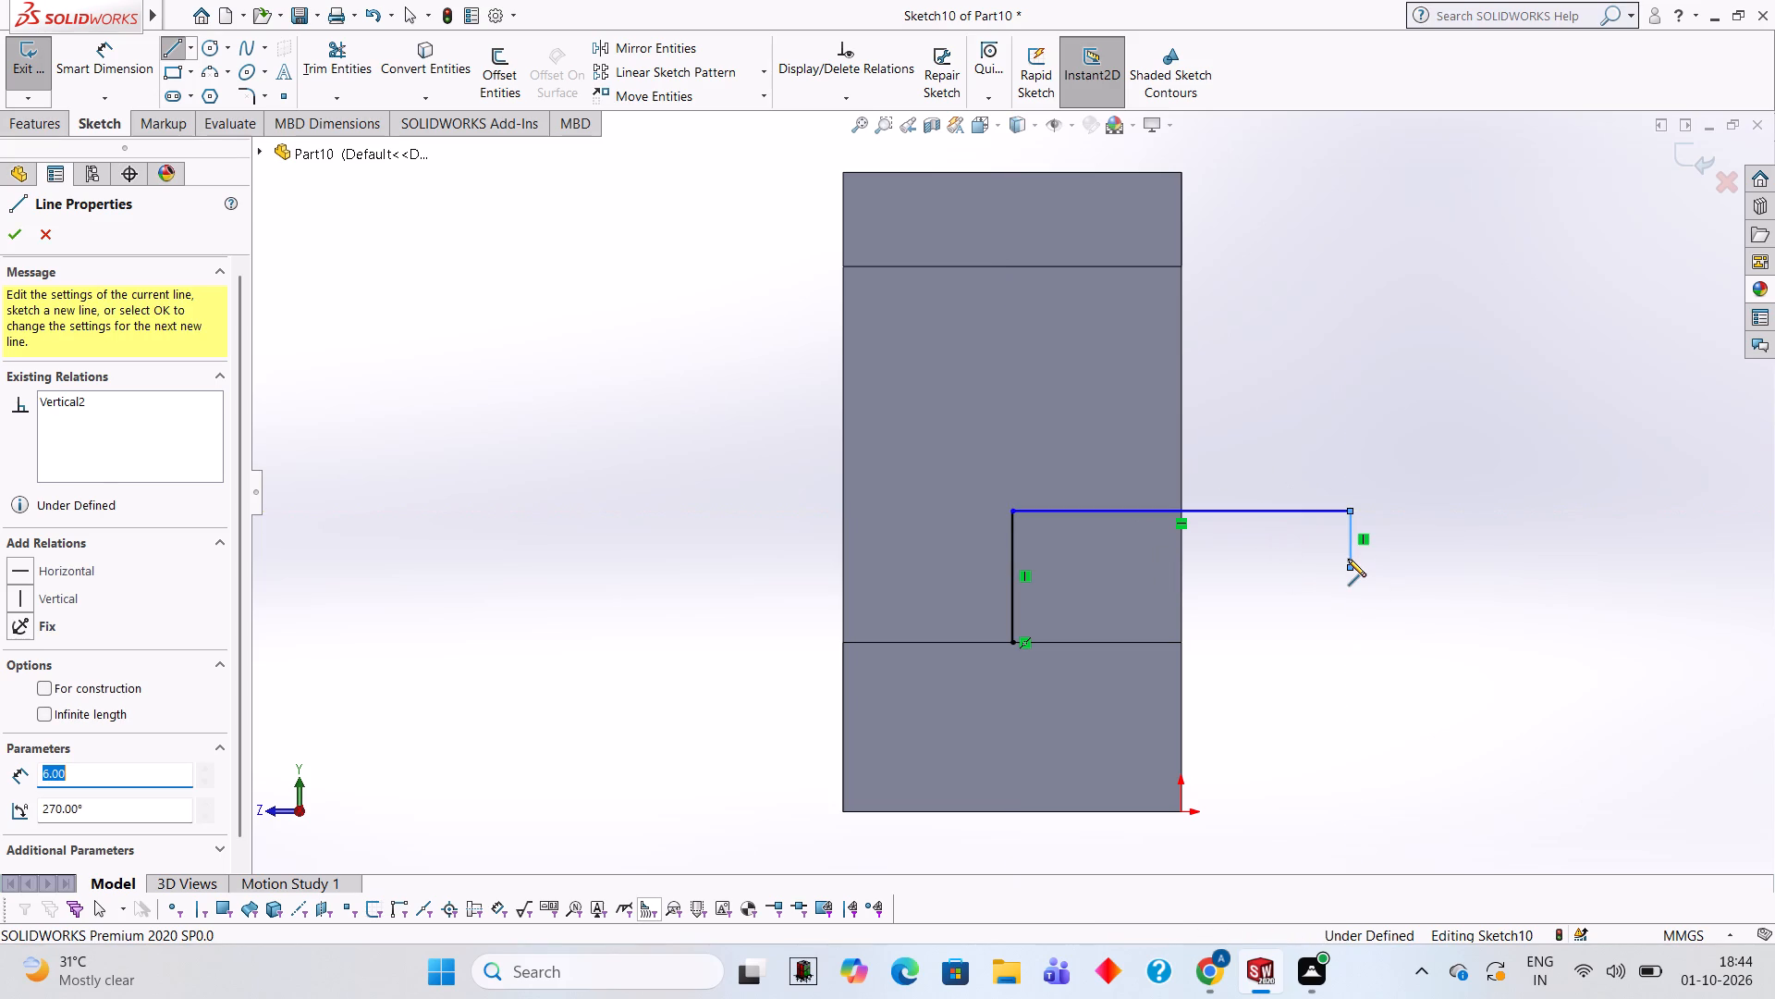
left_click(1182, 644)
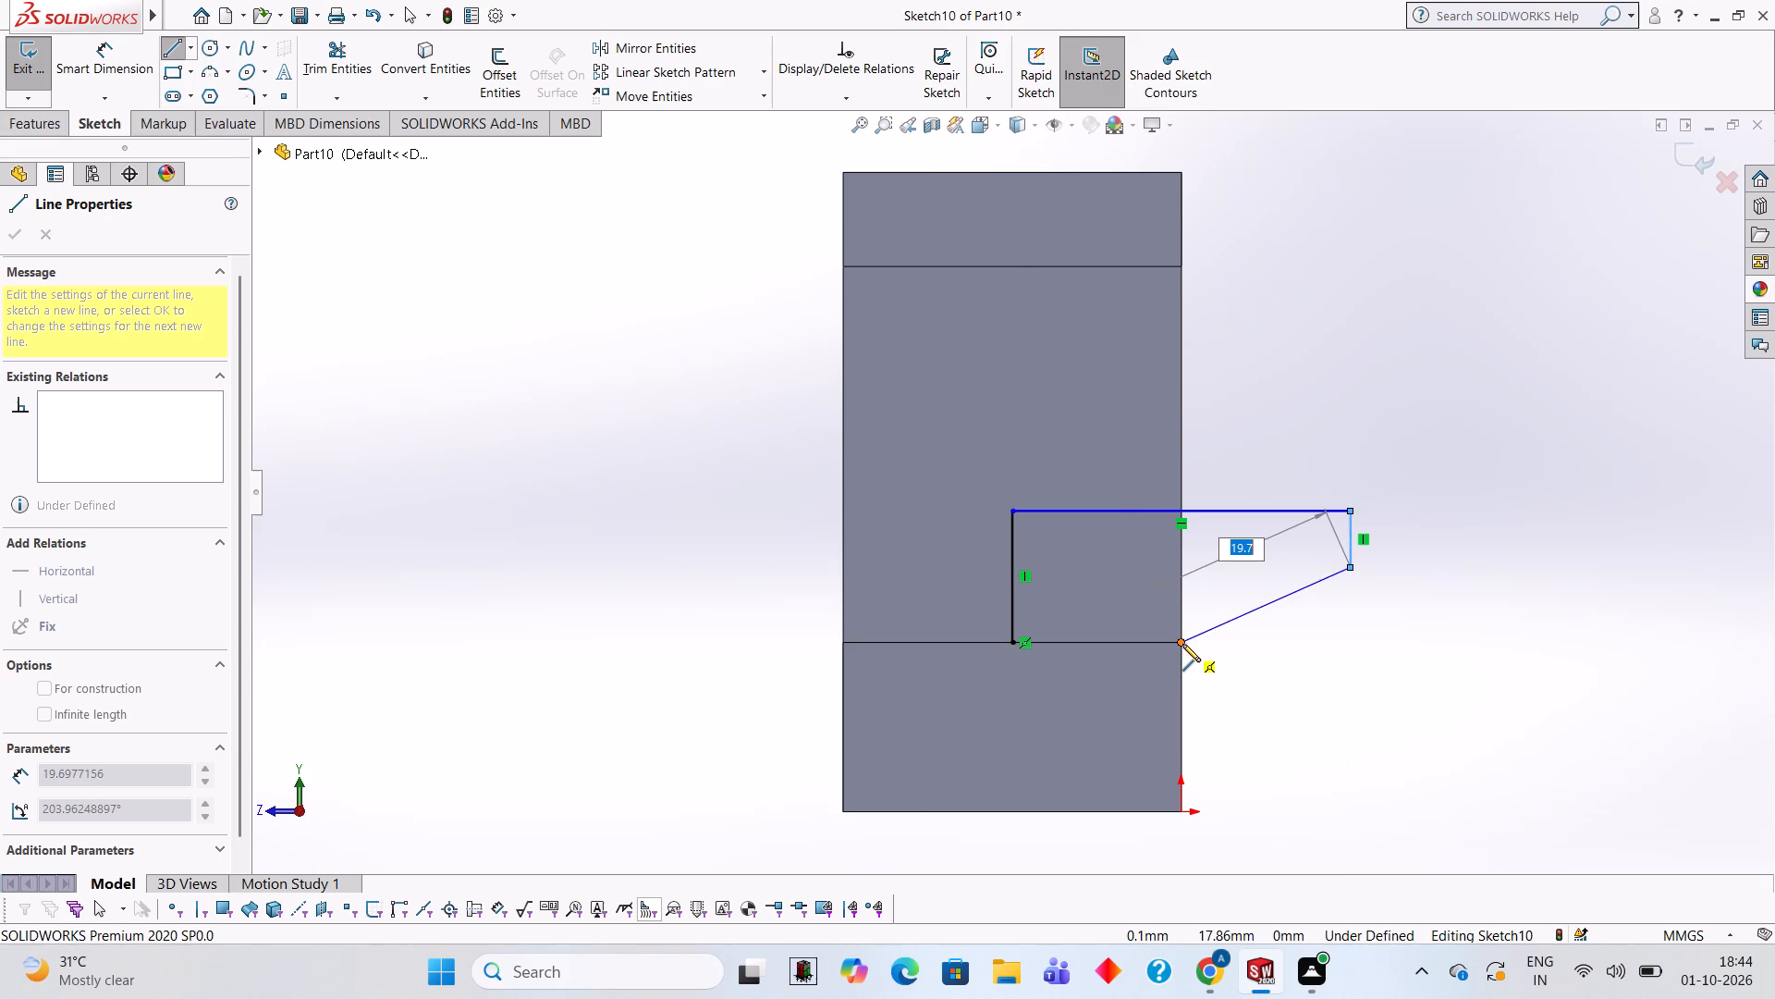
left_click(1013, 640)
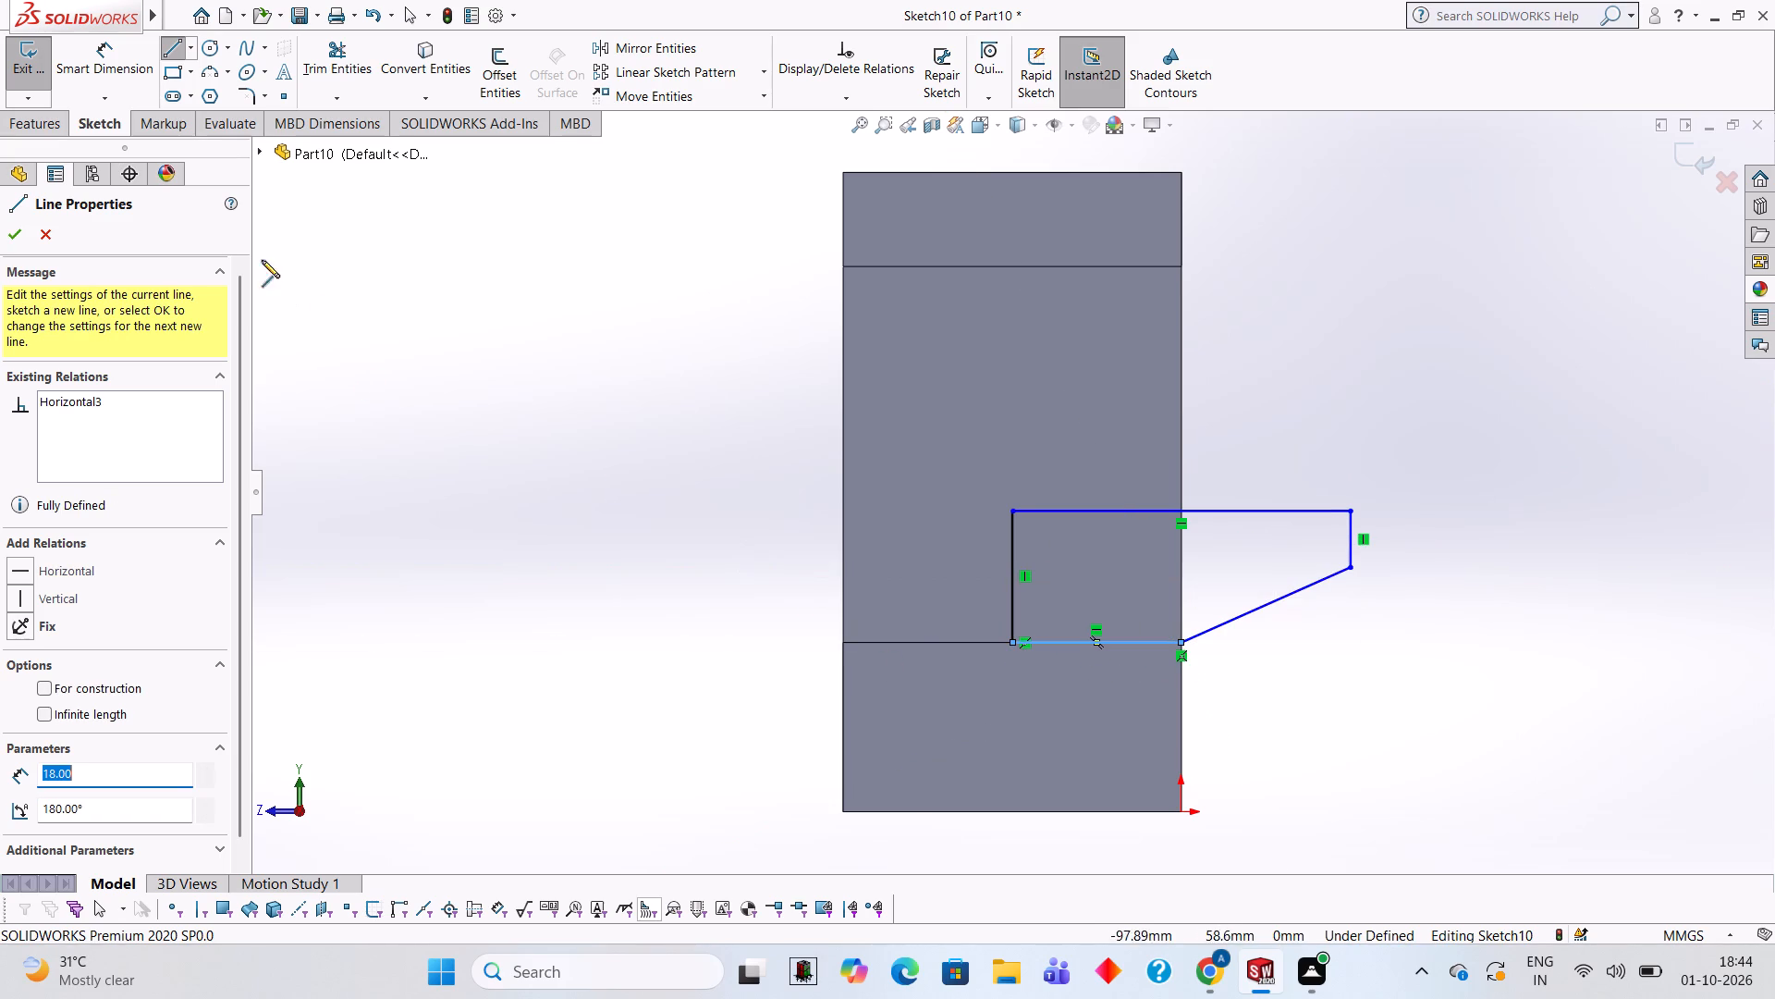
Draw the opposite half profile: 36 mm horizontal from the vertical line's top, 6 mm down, sloped to the face's other lower corner, back to the midpoint.
left_click(1011, 511)
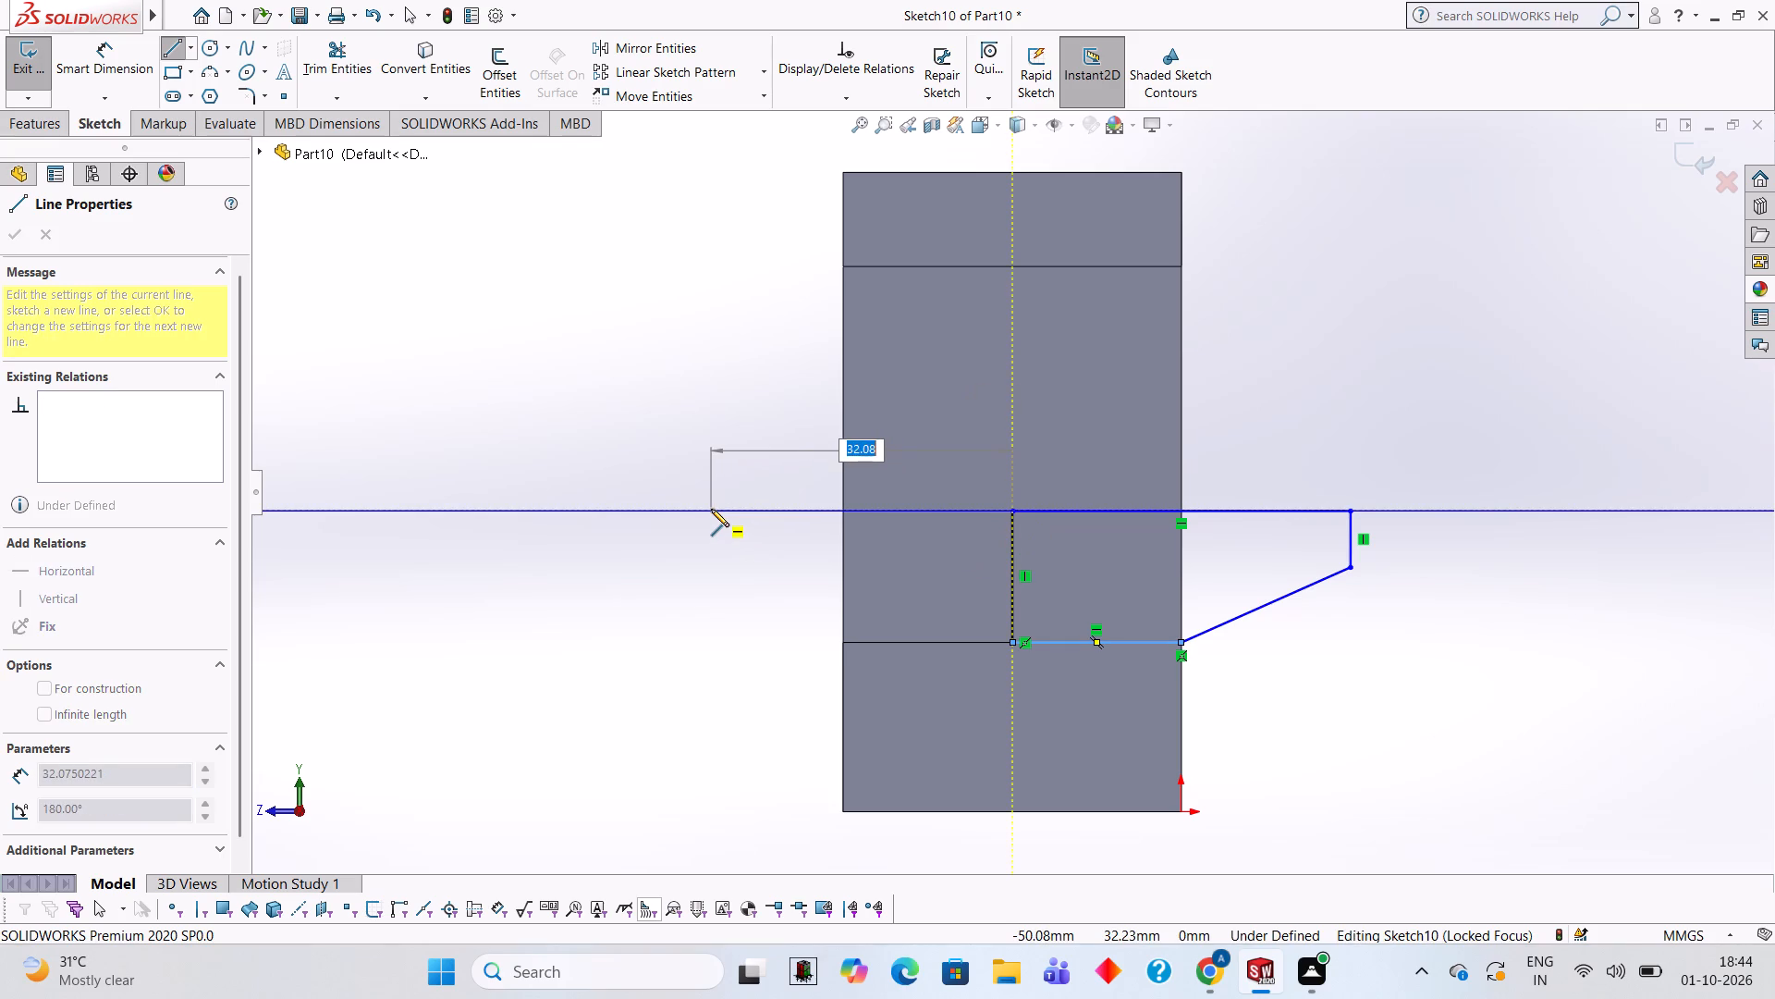
type("36")
key("Return")
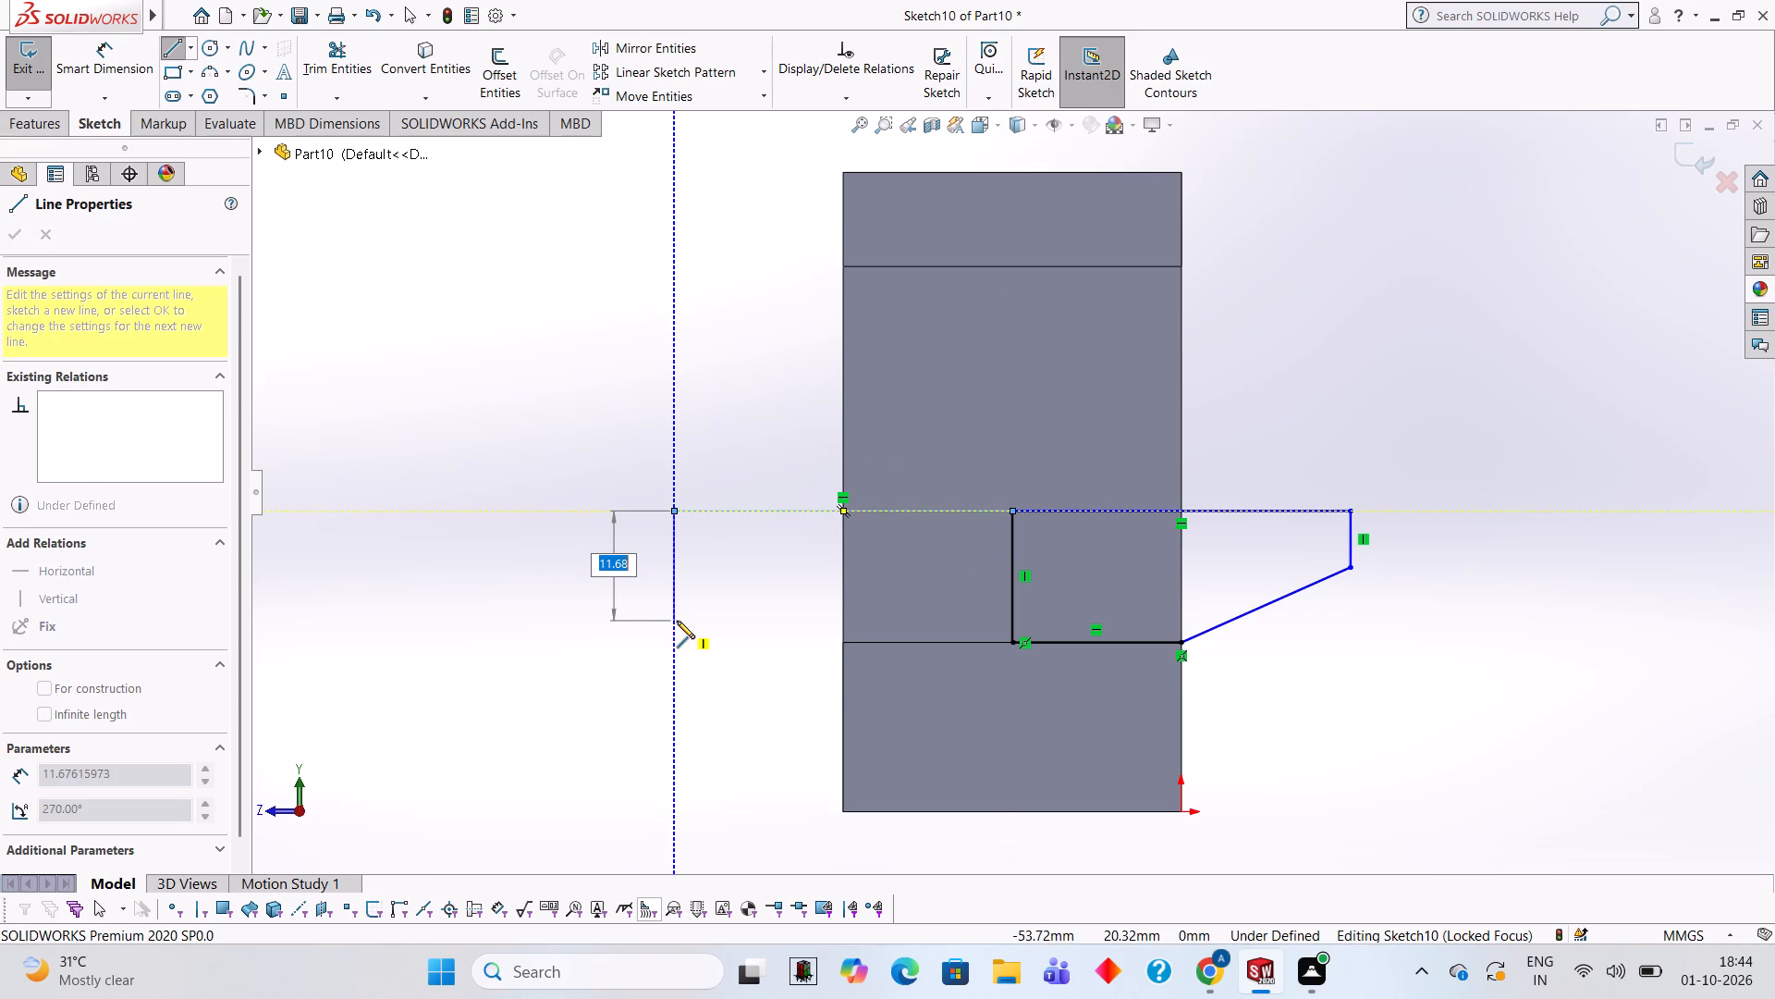
key("6")
key("Return")
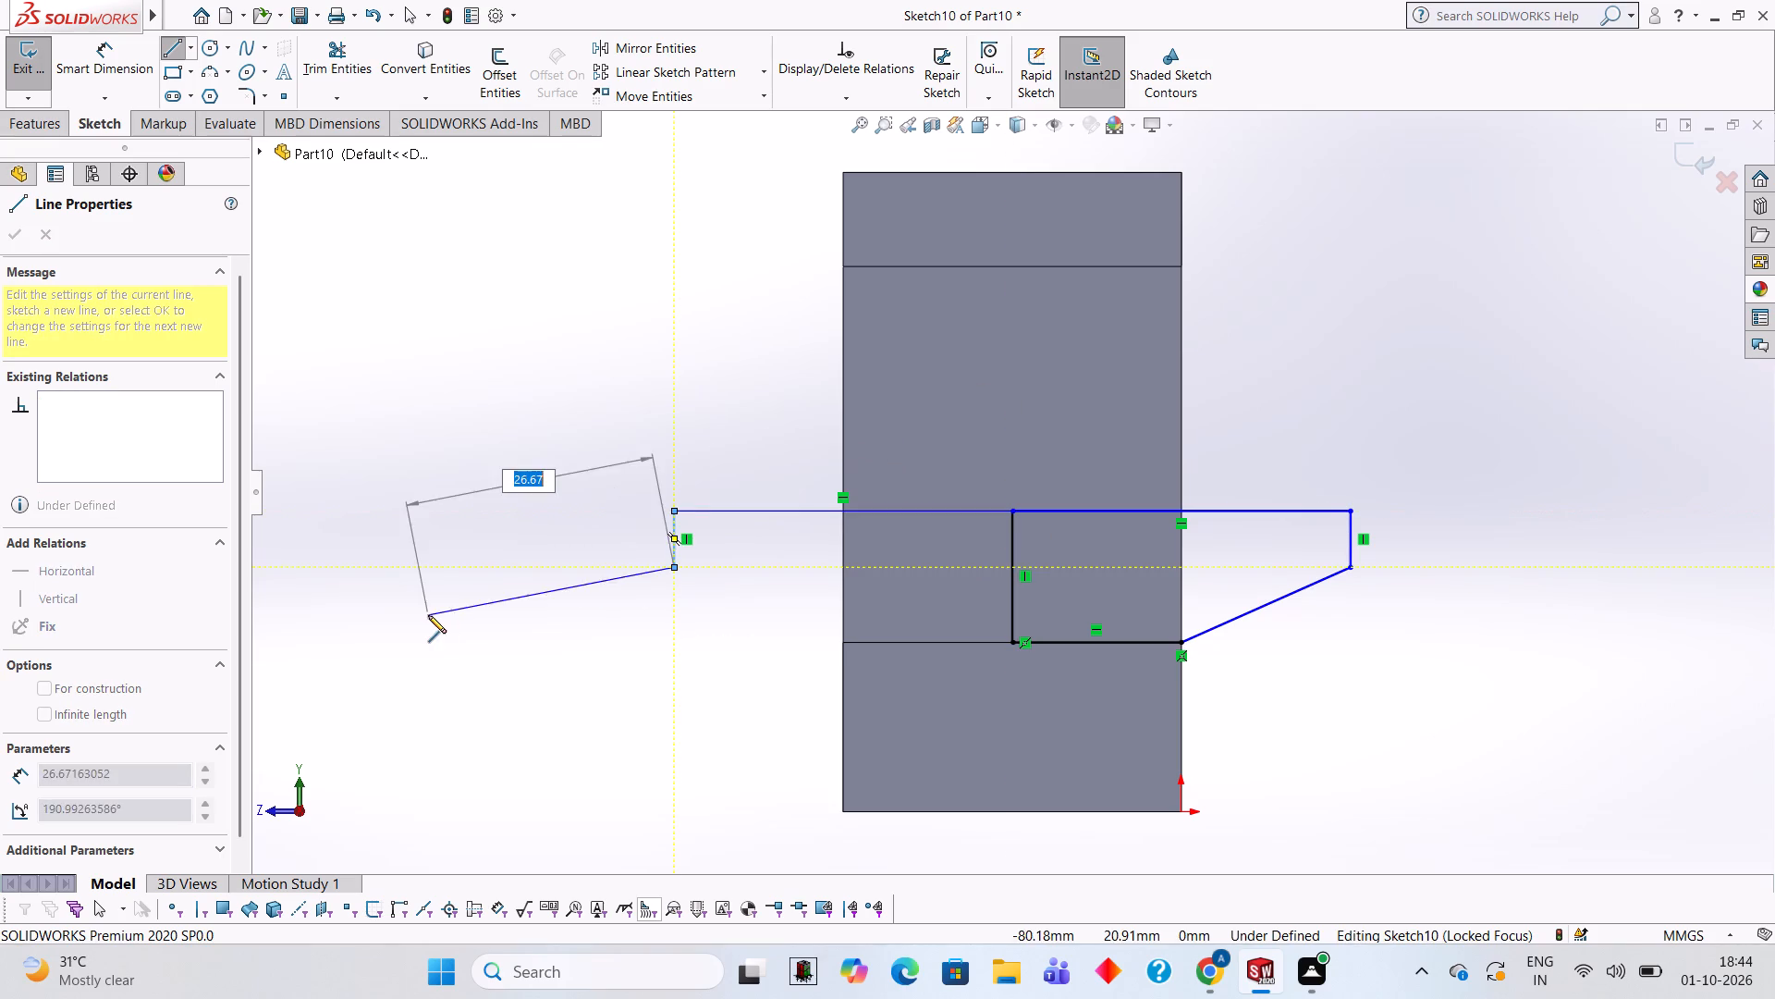
left_click(842, 643)
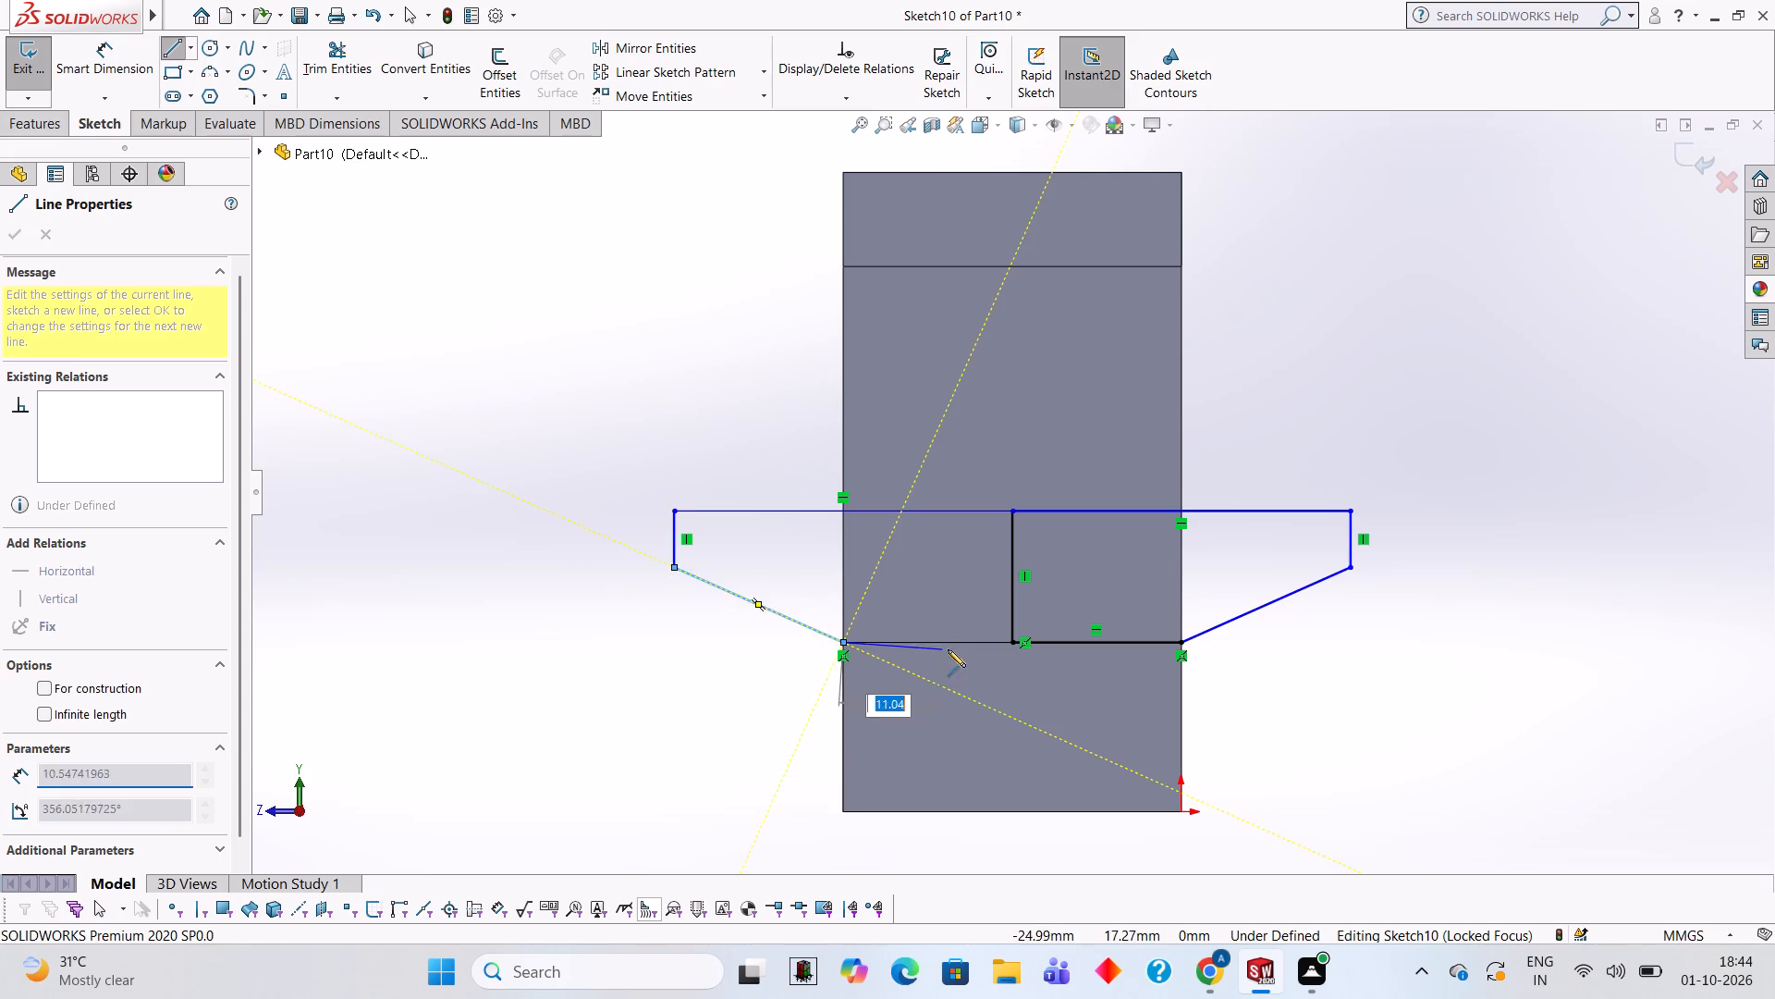
left_click(1010, 645)
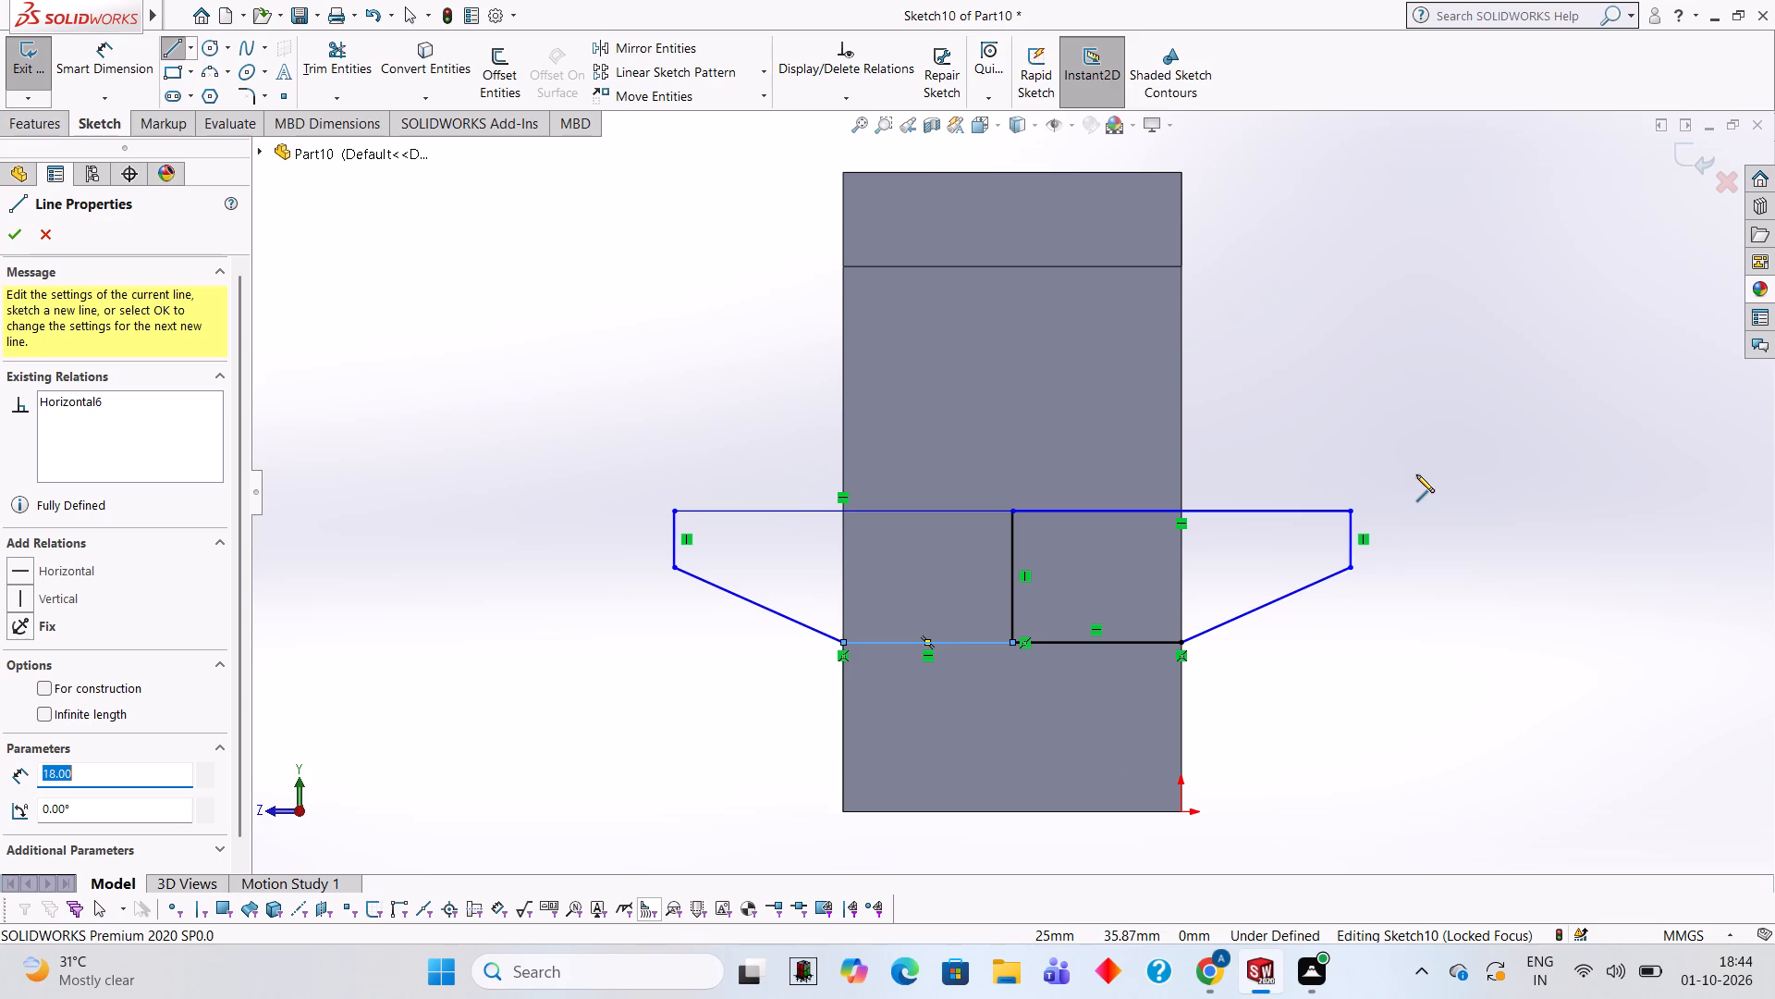
Trim away the central vertical line so the two half profiles form one closed winged outline.
middle_click_drag(1467, 440, 1376, 438)
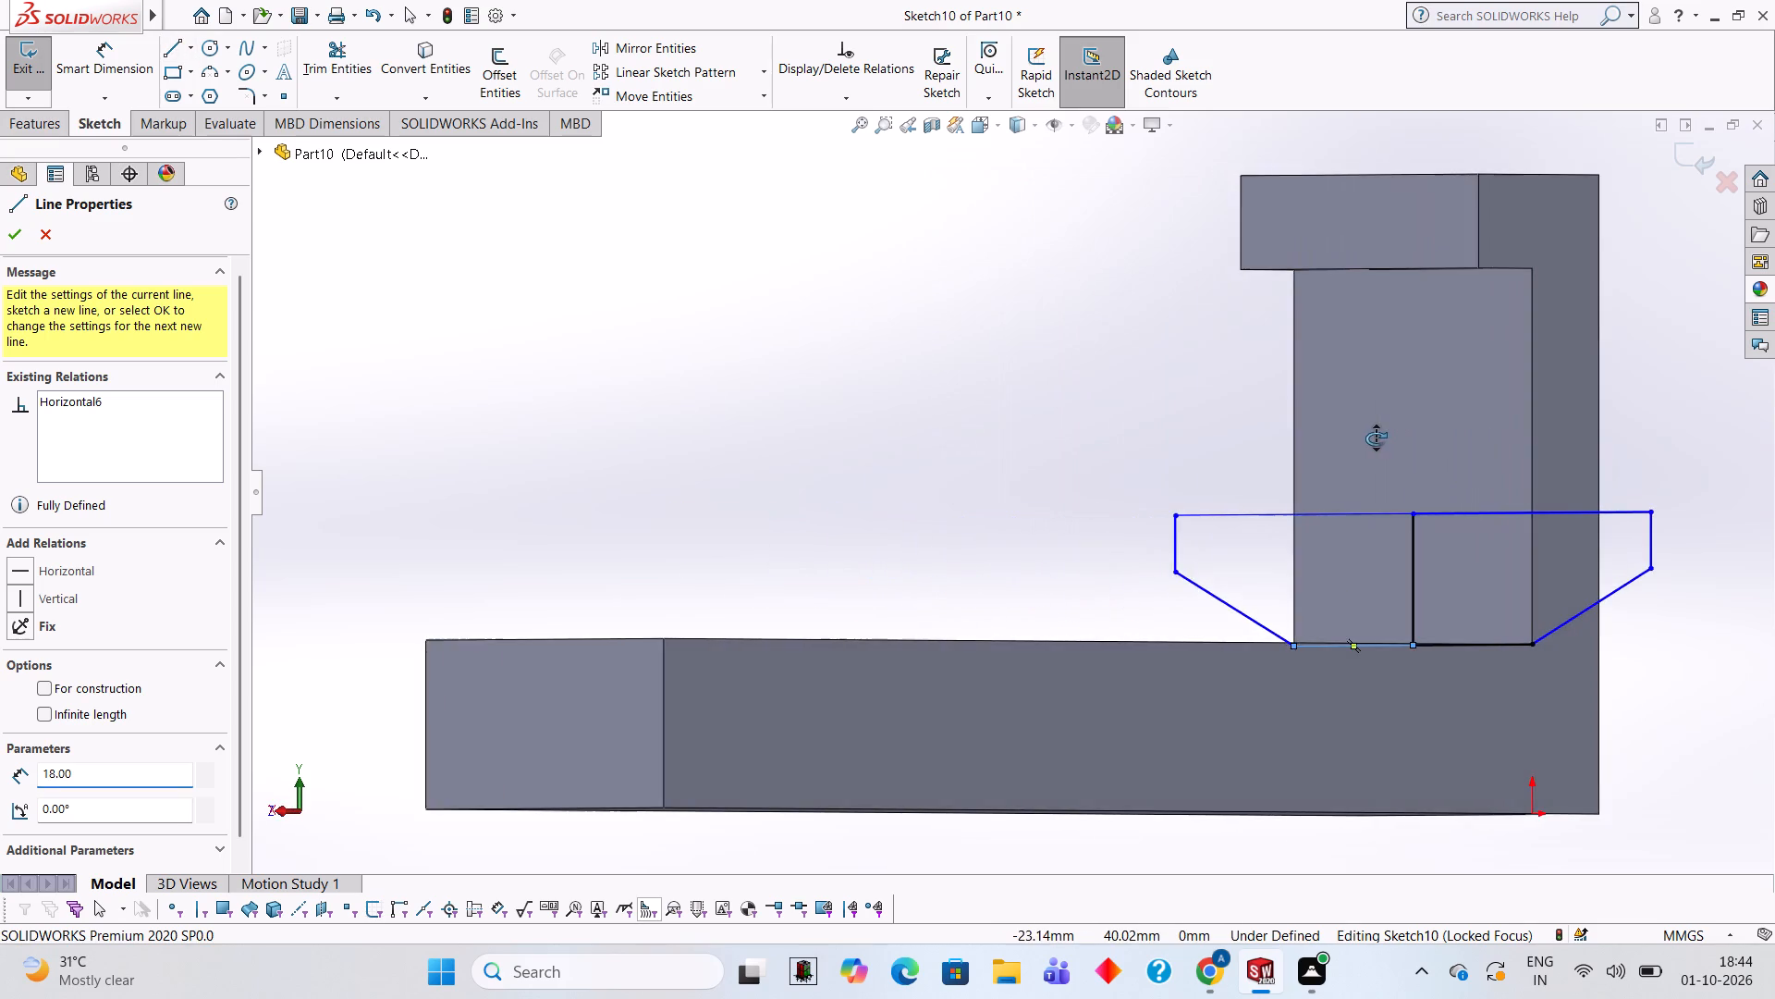
middle_click_drag(1376, 438, 1416, 440)
left_click(324, 82)
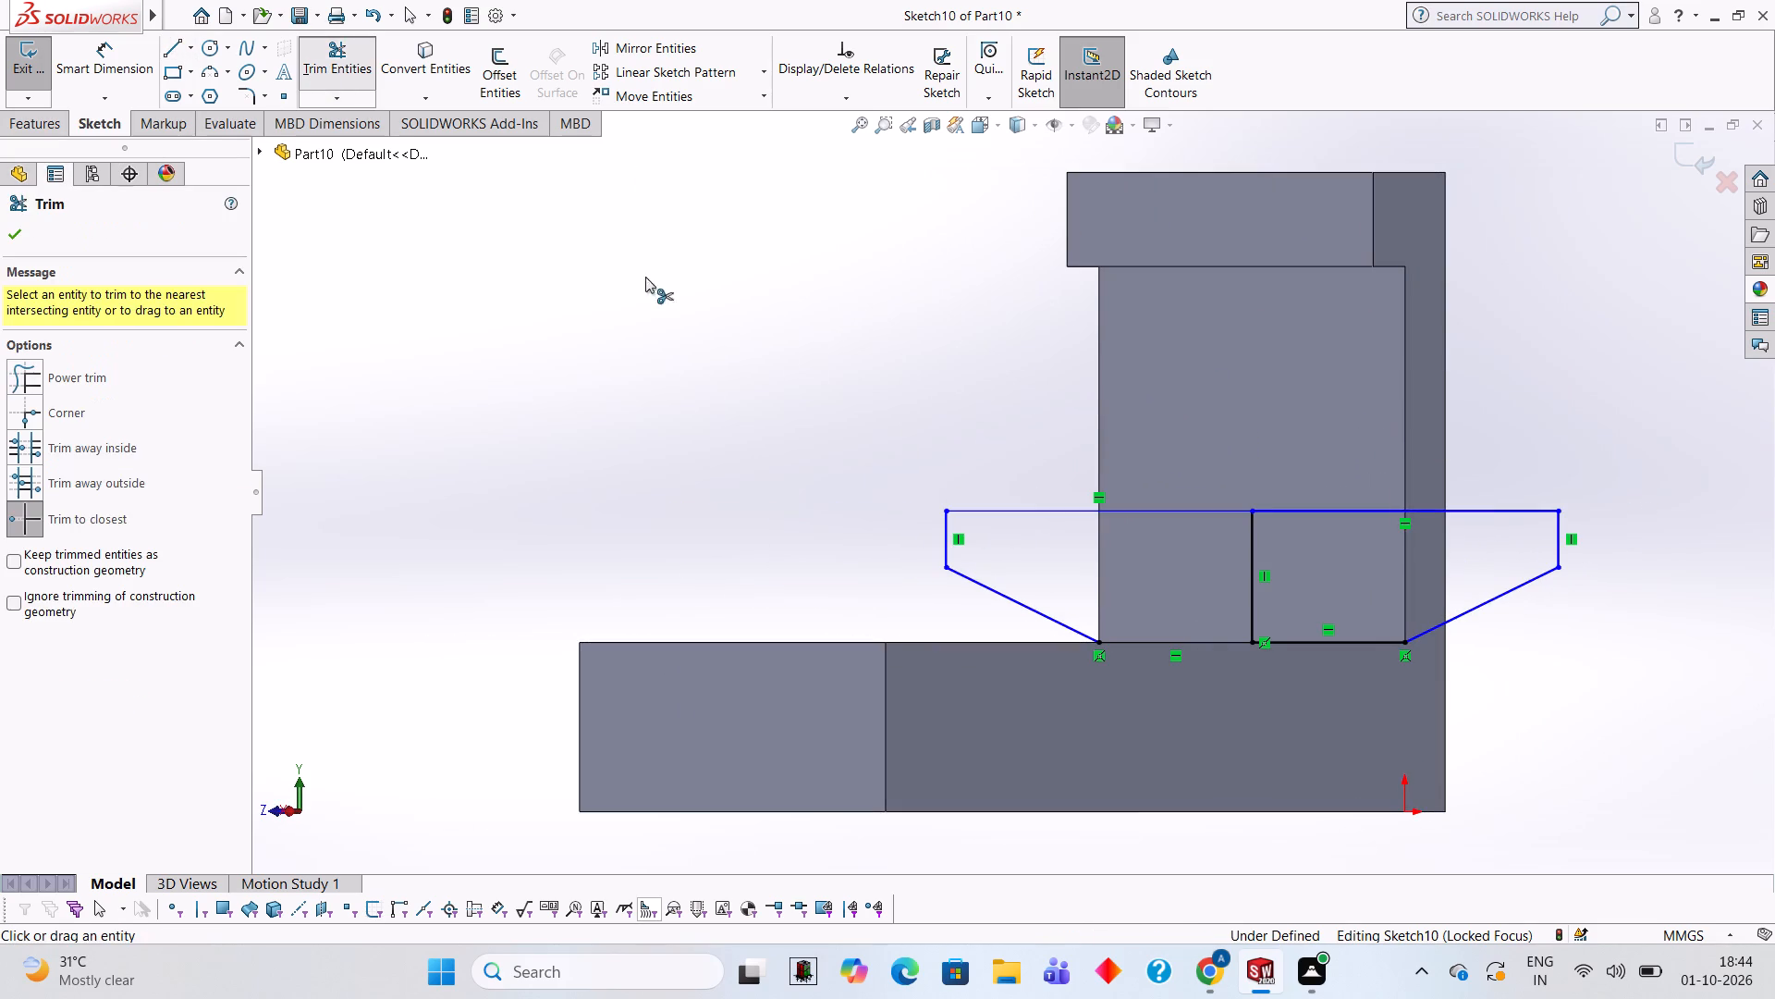
left_click(1249, 599)
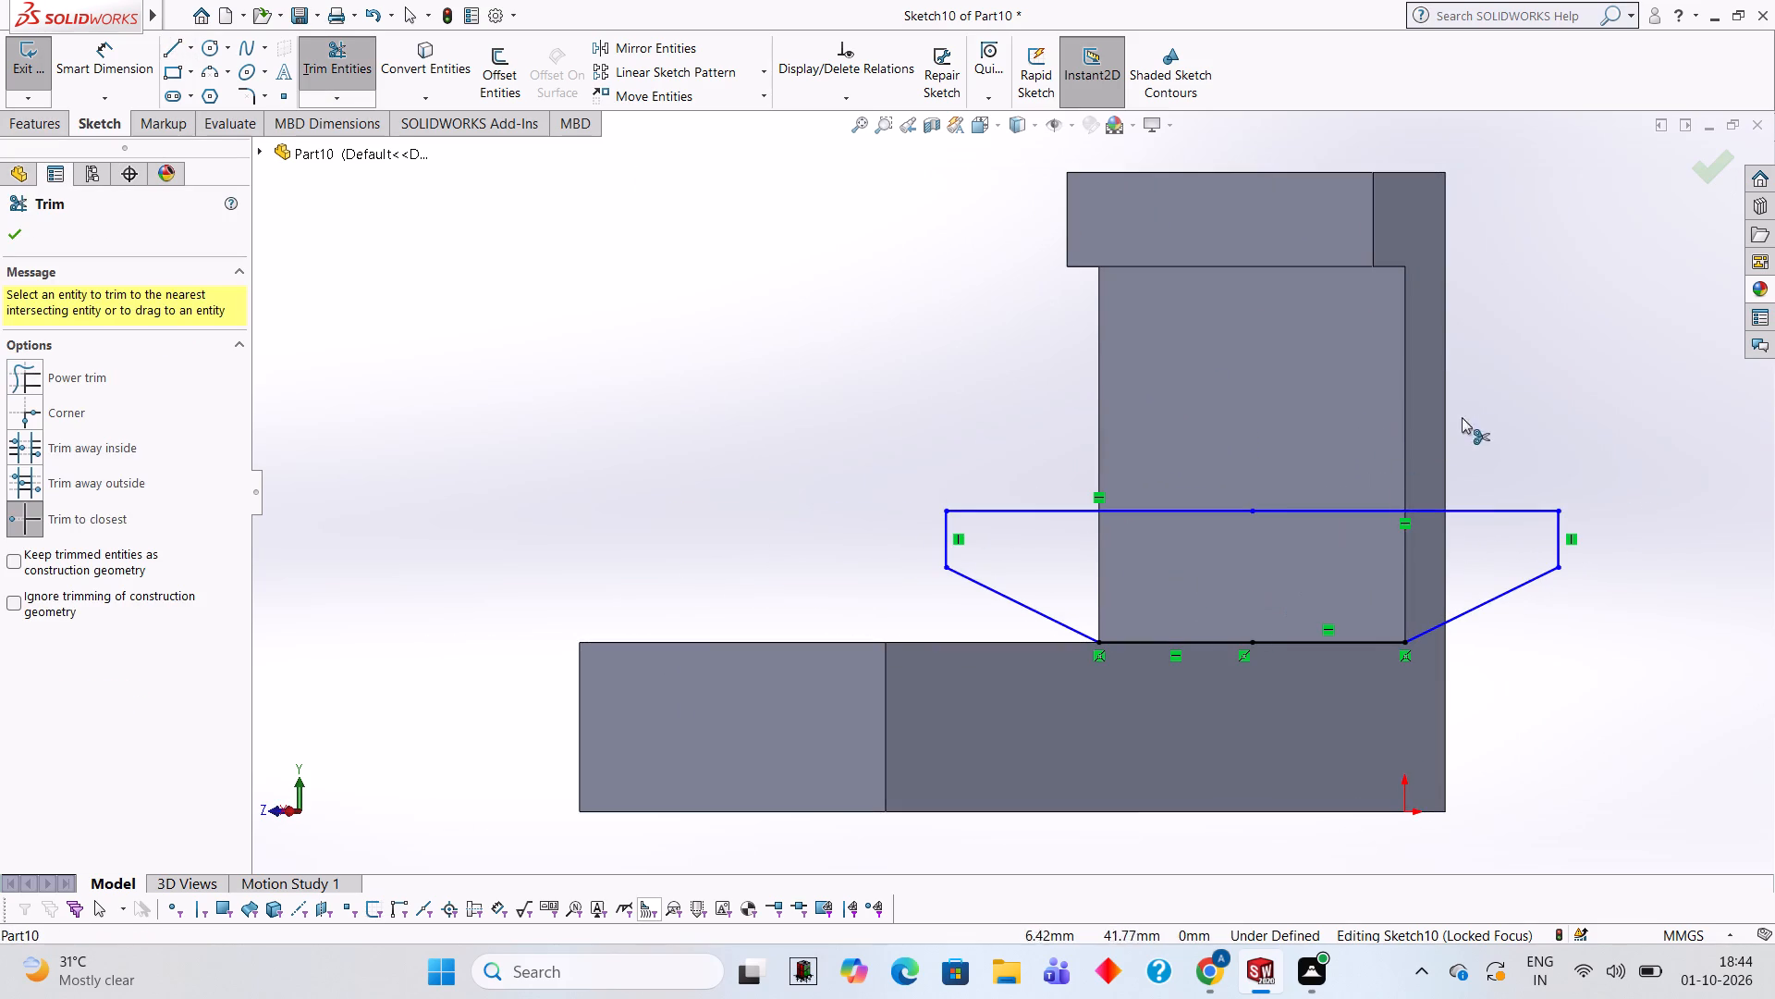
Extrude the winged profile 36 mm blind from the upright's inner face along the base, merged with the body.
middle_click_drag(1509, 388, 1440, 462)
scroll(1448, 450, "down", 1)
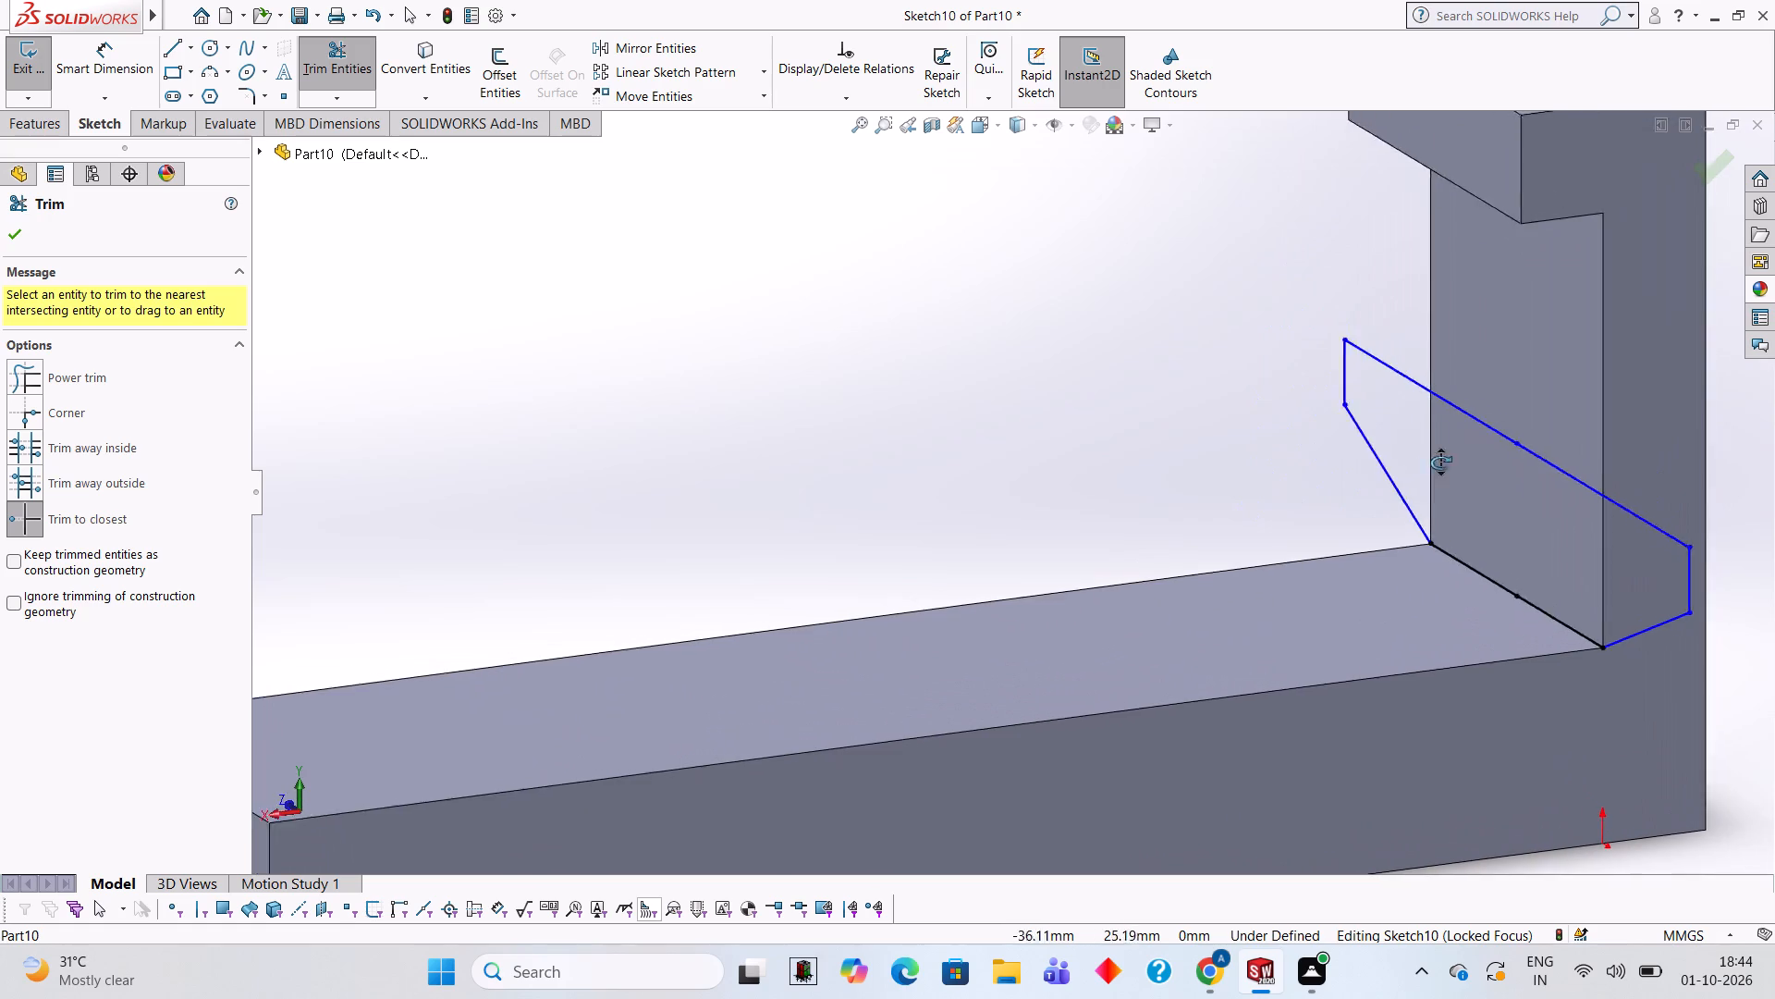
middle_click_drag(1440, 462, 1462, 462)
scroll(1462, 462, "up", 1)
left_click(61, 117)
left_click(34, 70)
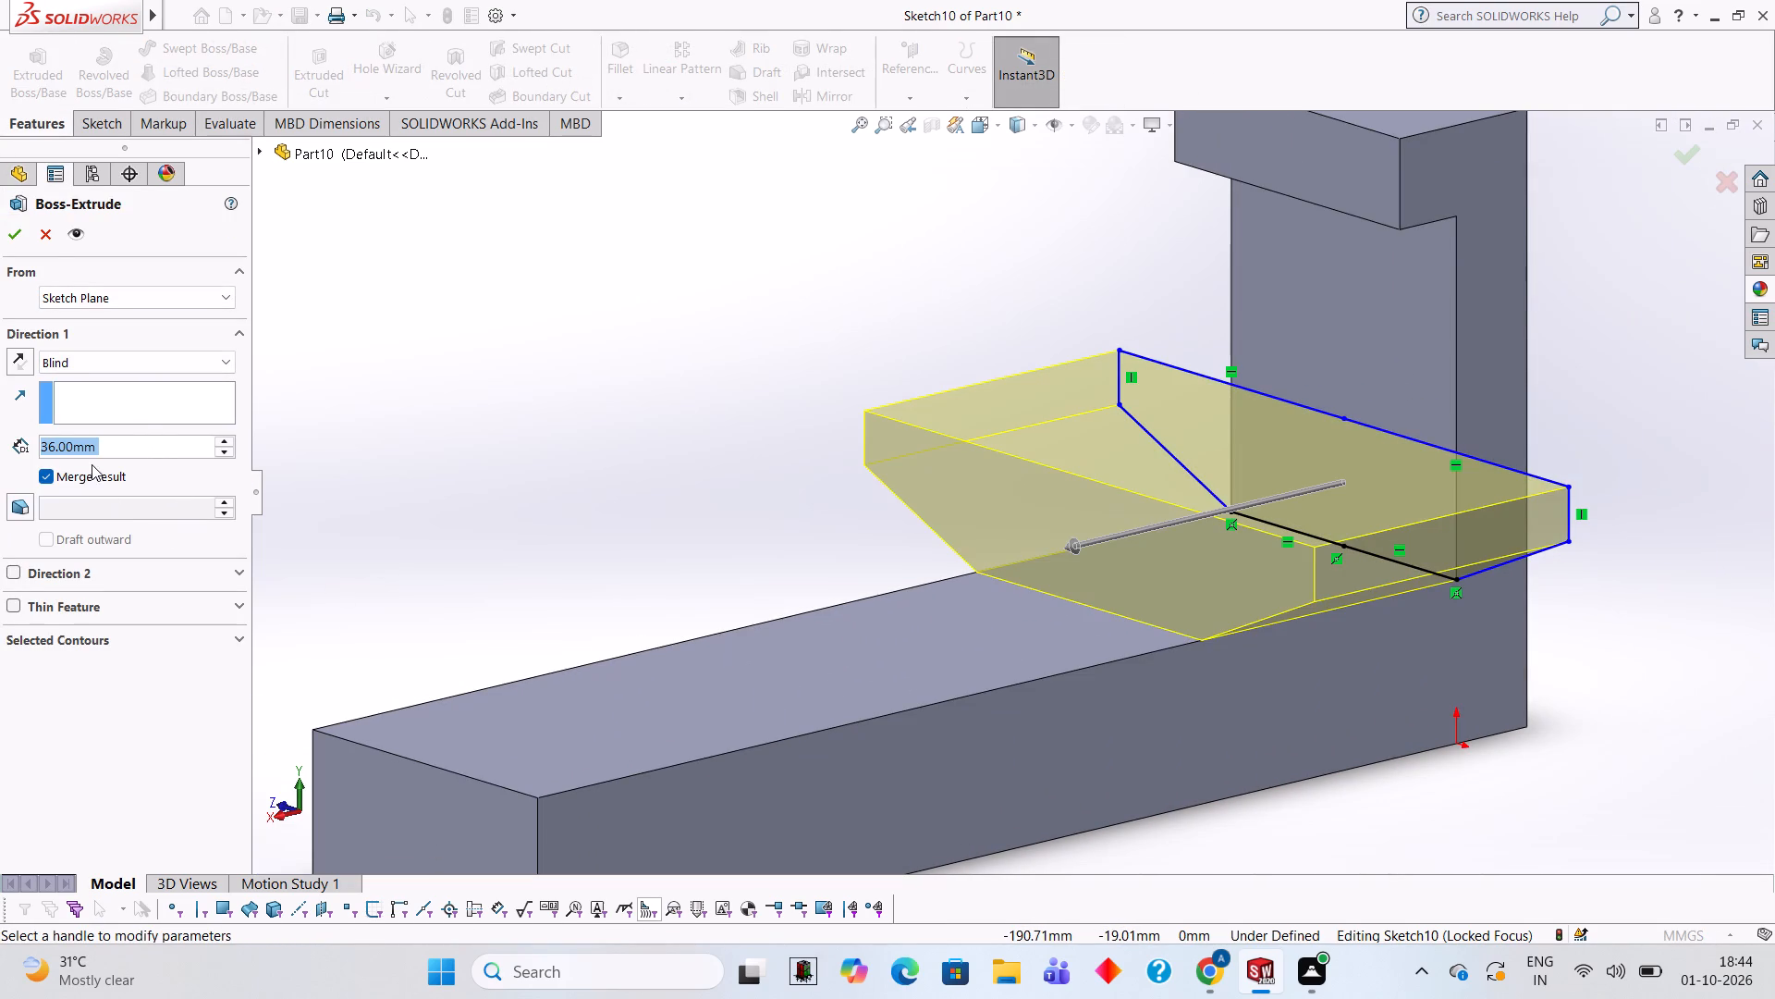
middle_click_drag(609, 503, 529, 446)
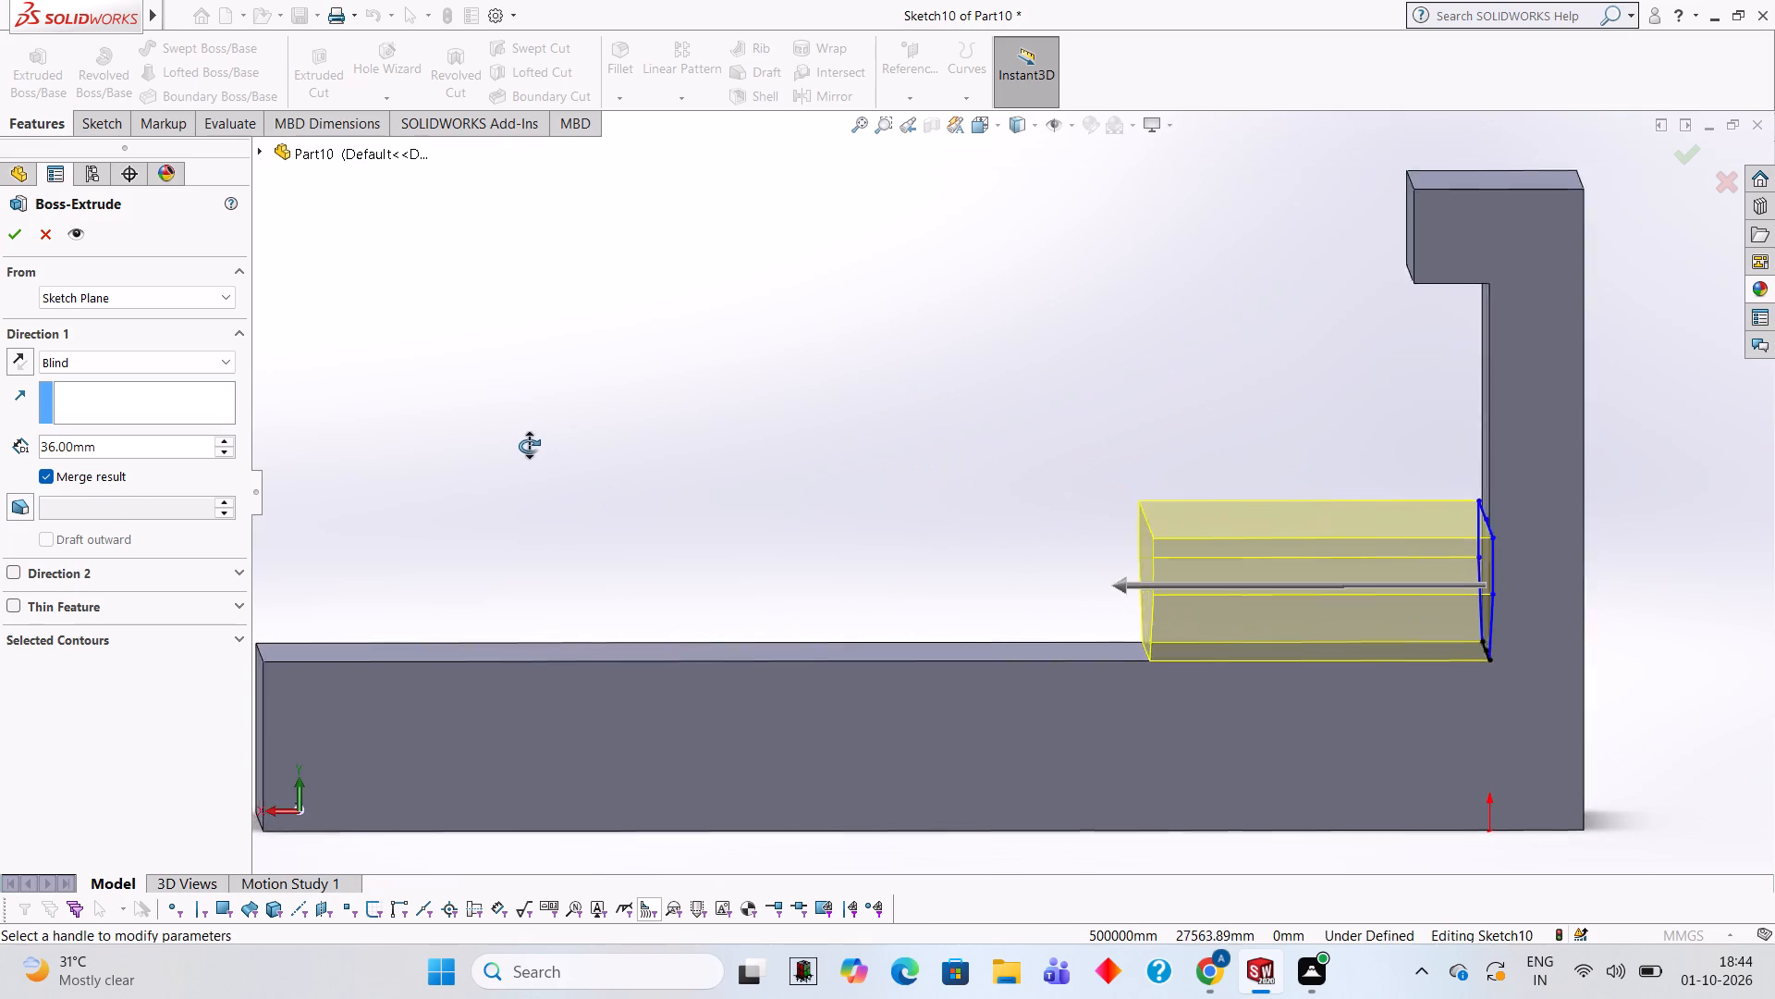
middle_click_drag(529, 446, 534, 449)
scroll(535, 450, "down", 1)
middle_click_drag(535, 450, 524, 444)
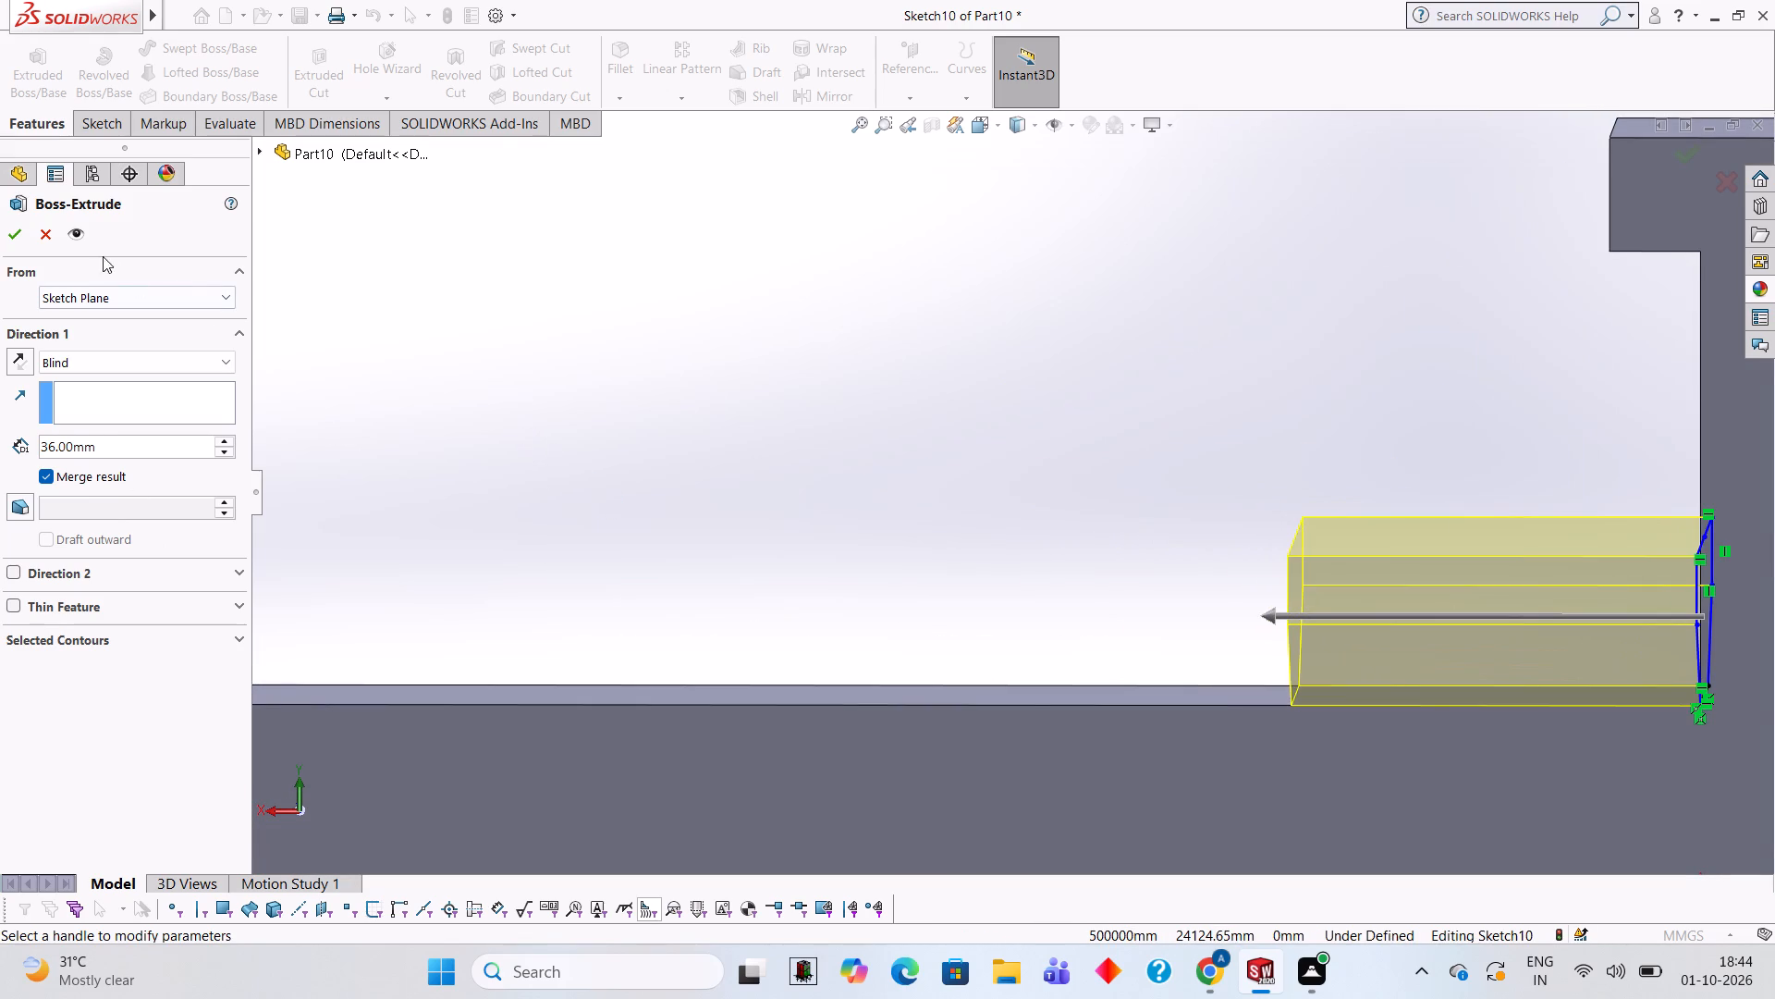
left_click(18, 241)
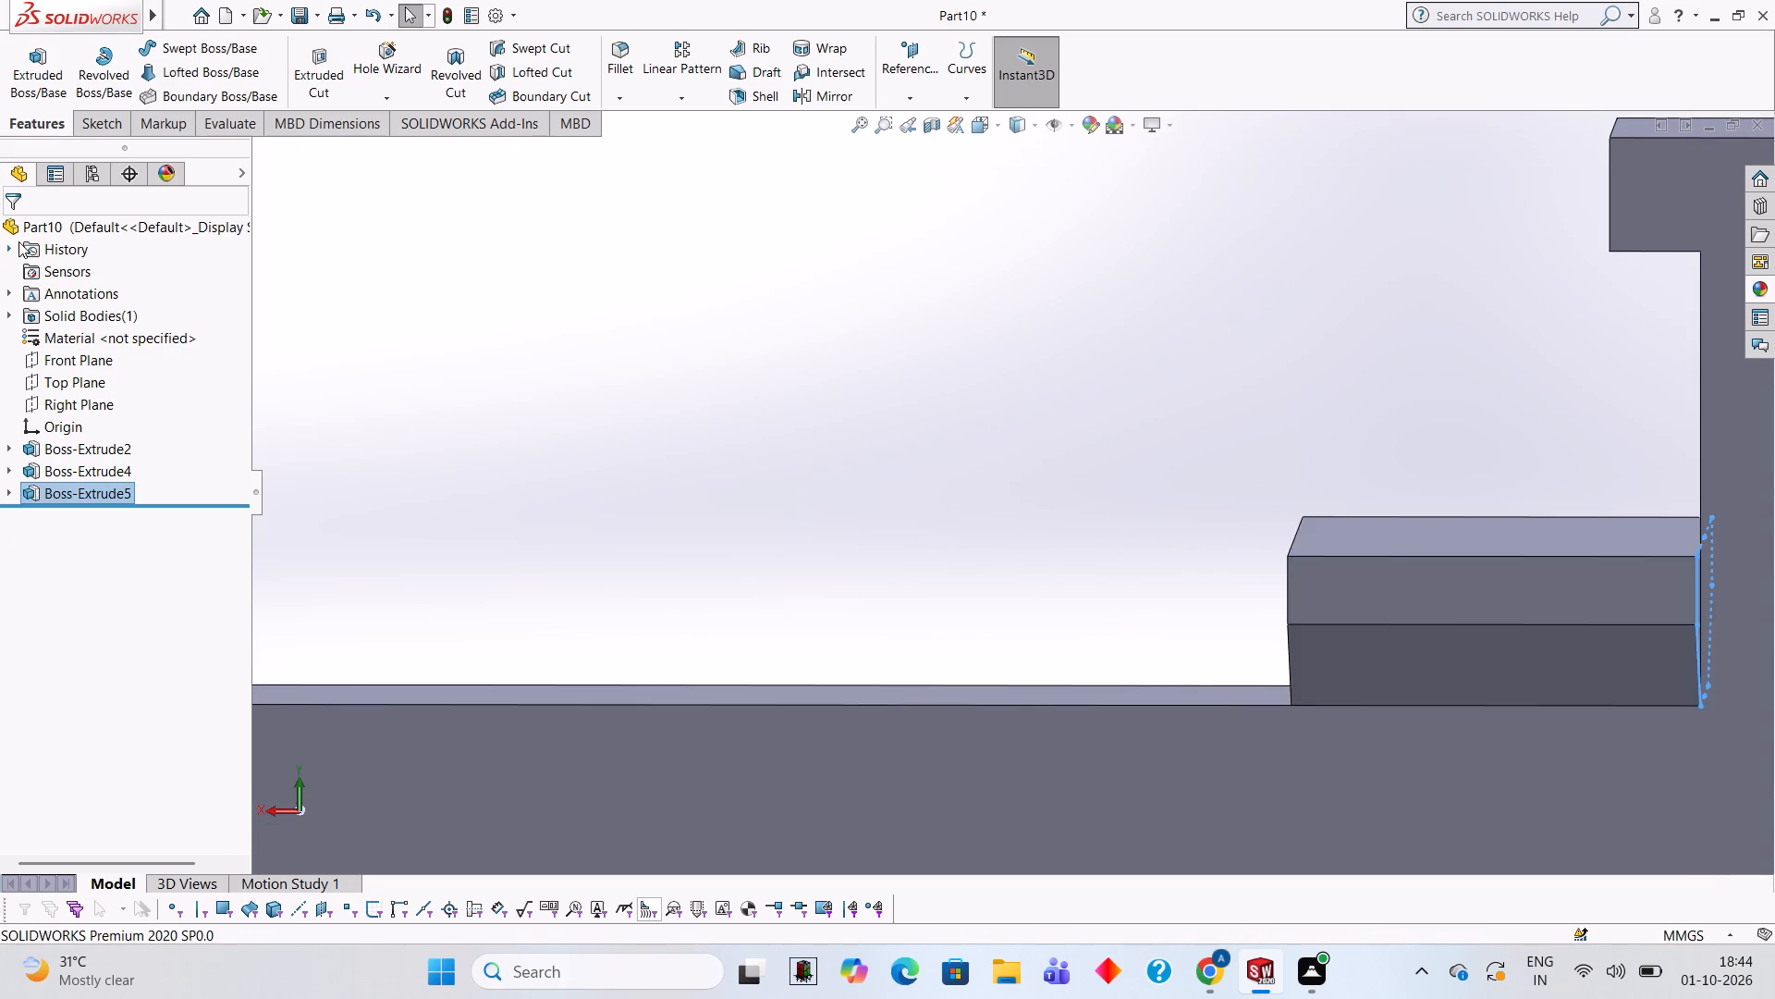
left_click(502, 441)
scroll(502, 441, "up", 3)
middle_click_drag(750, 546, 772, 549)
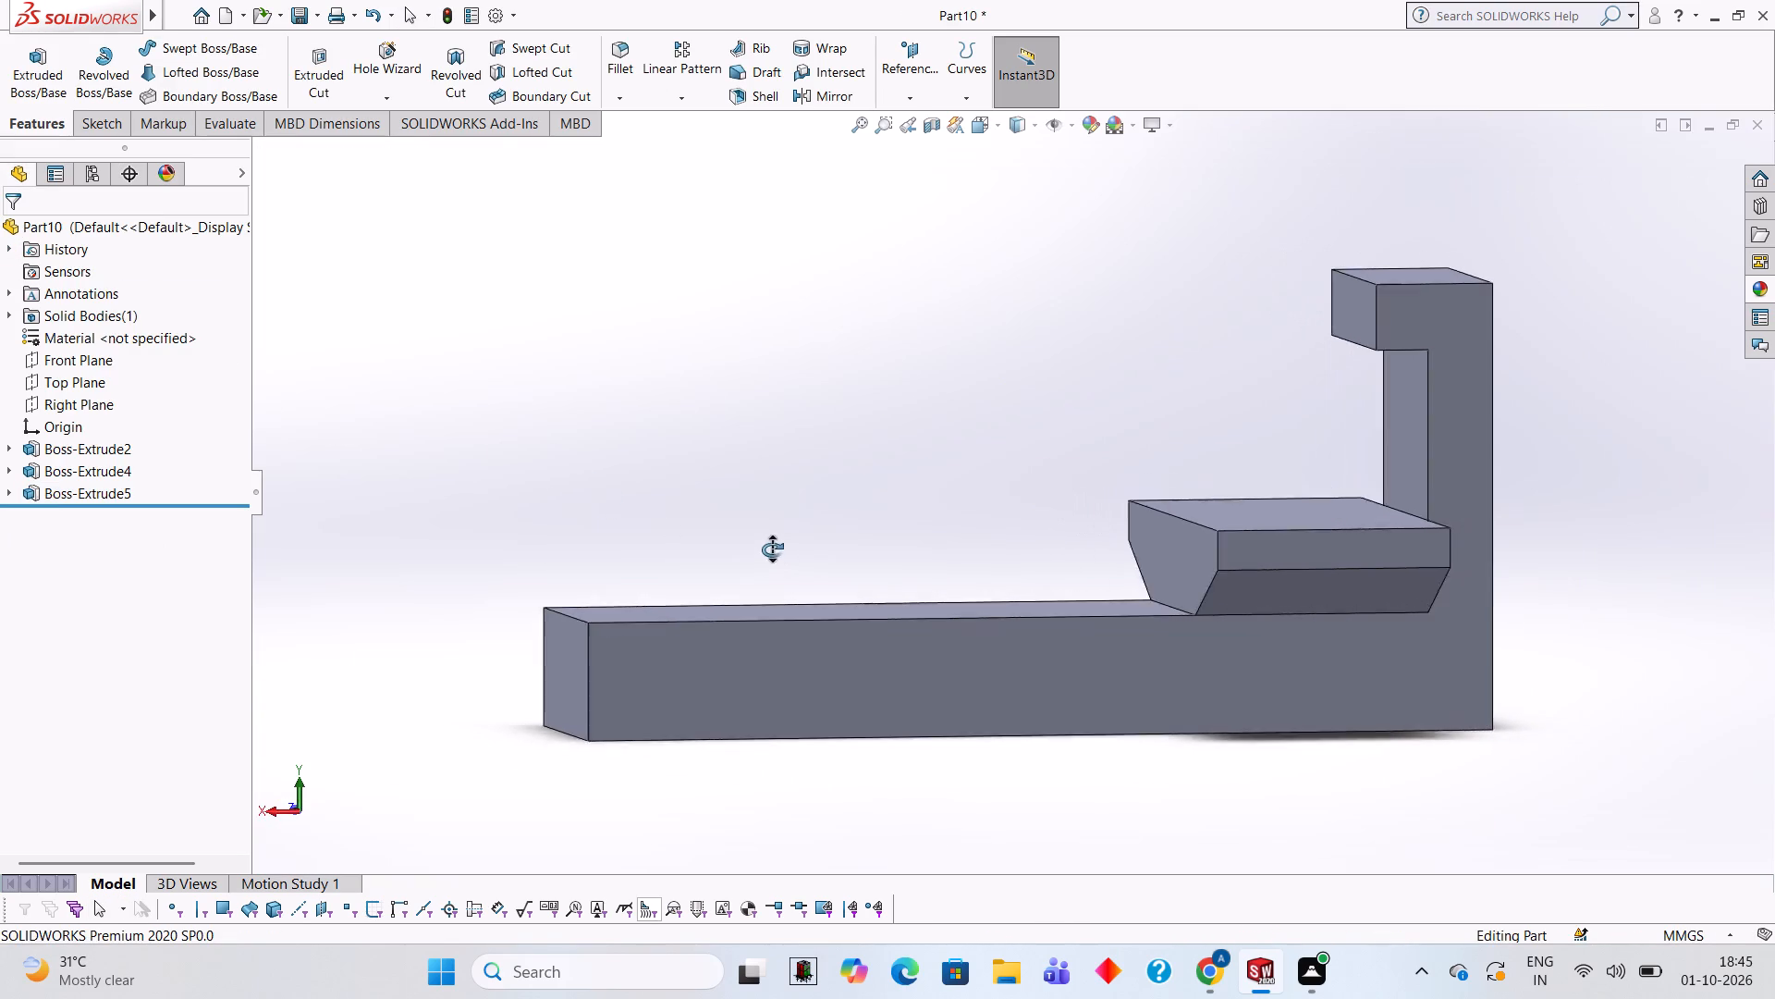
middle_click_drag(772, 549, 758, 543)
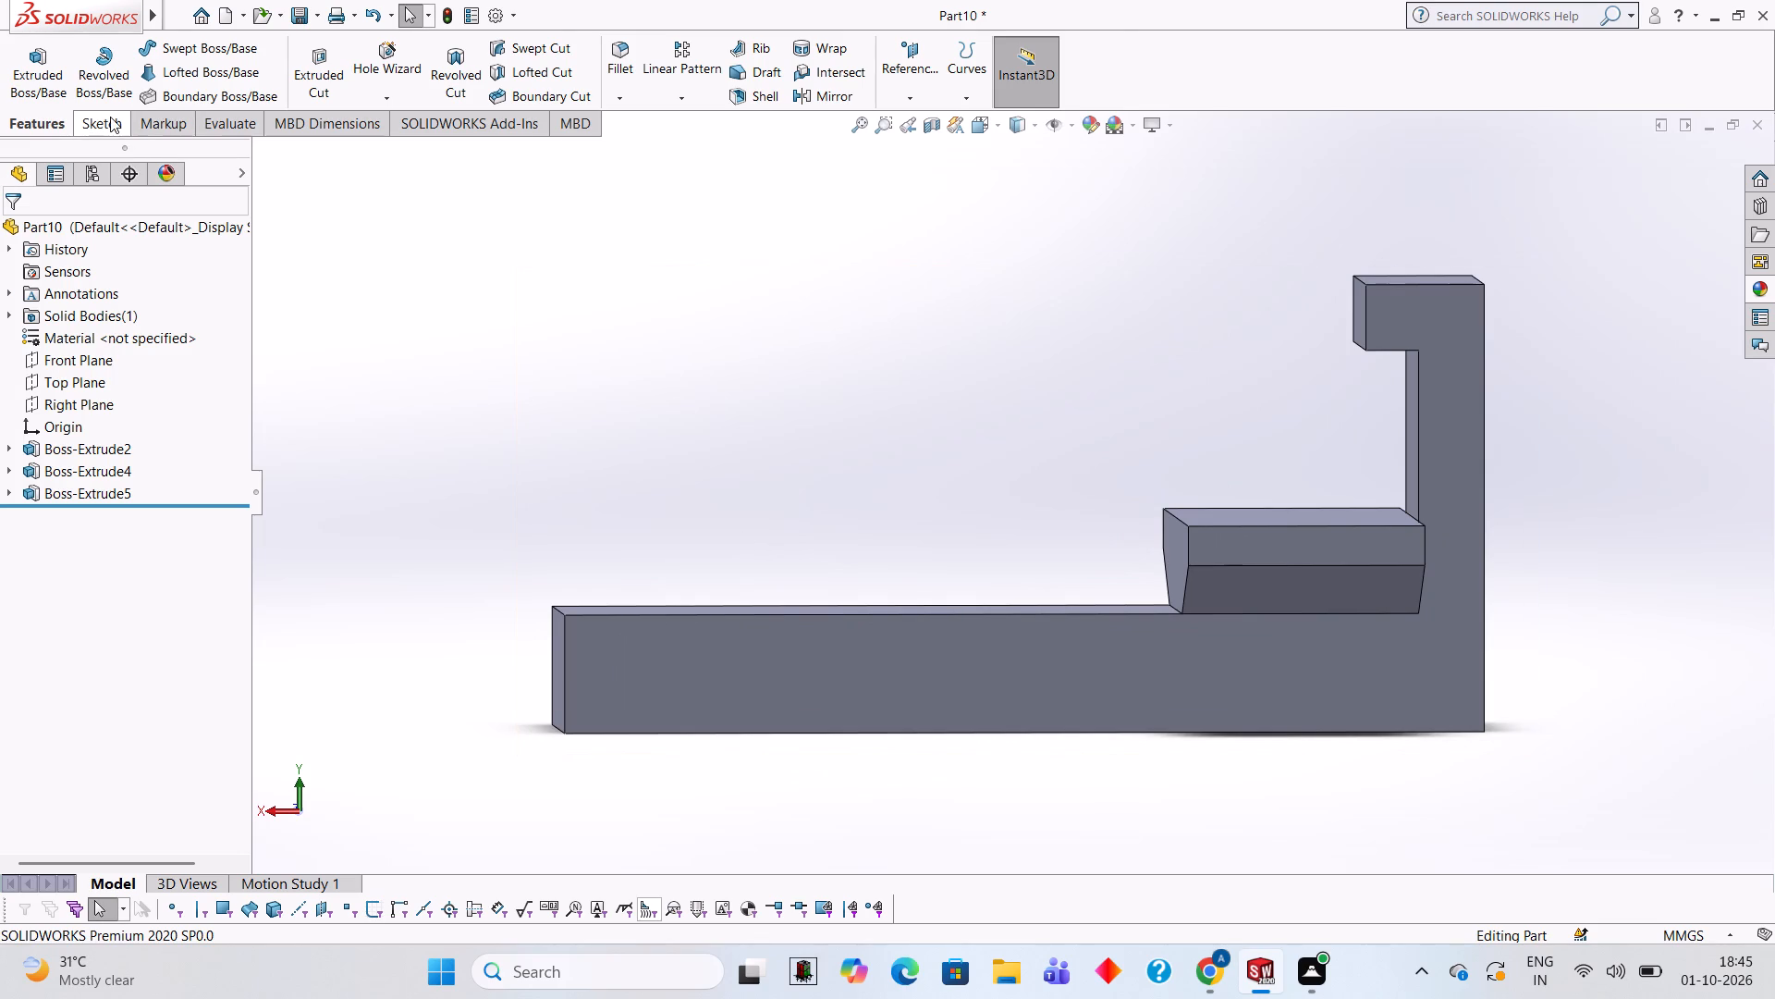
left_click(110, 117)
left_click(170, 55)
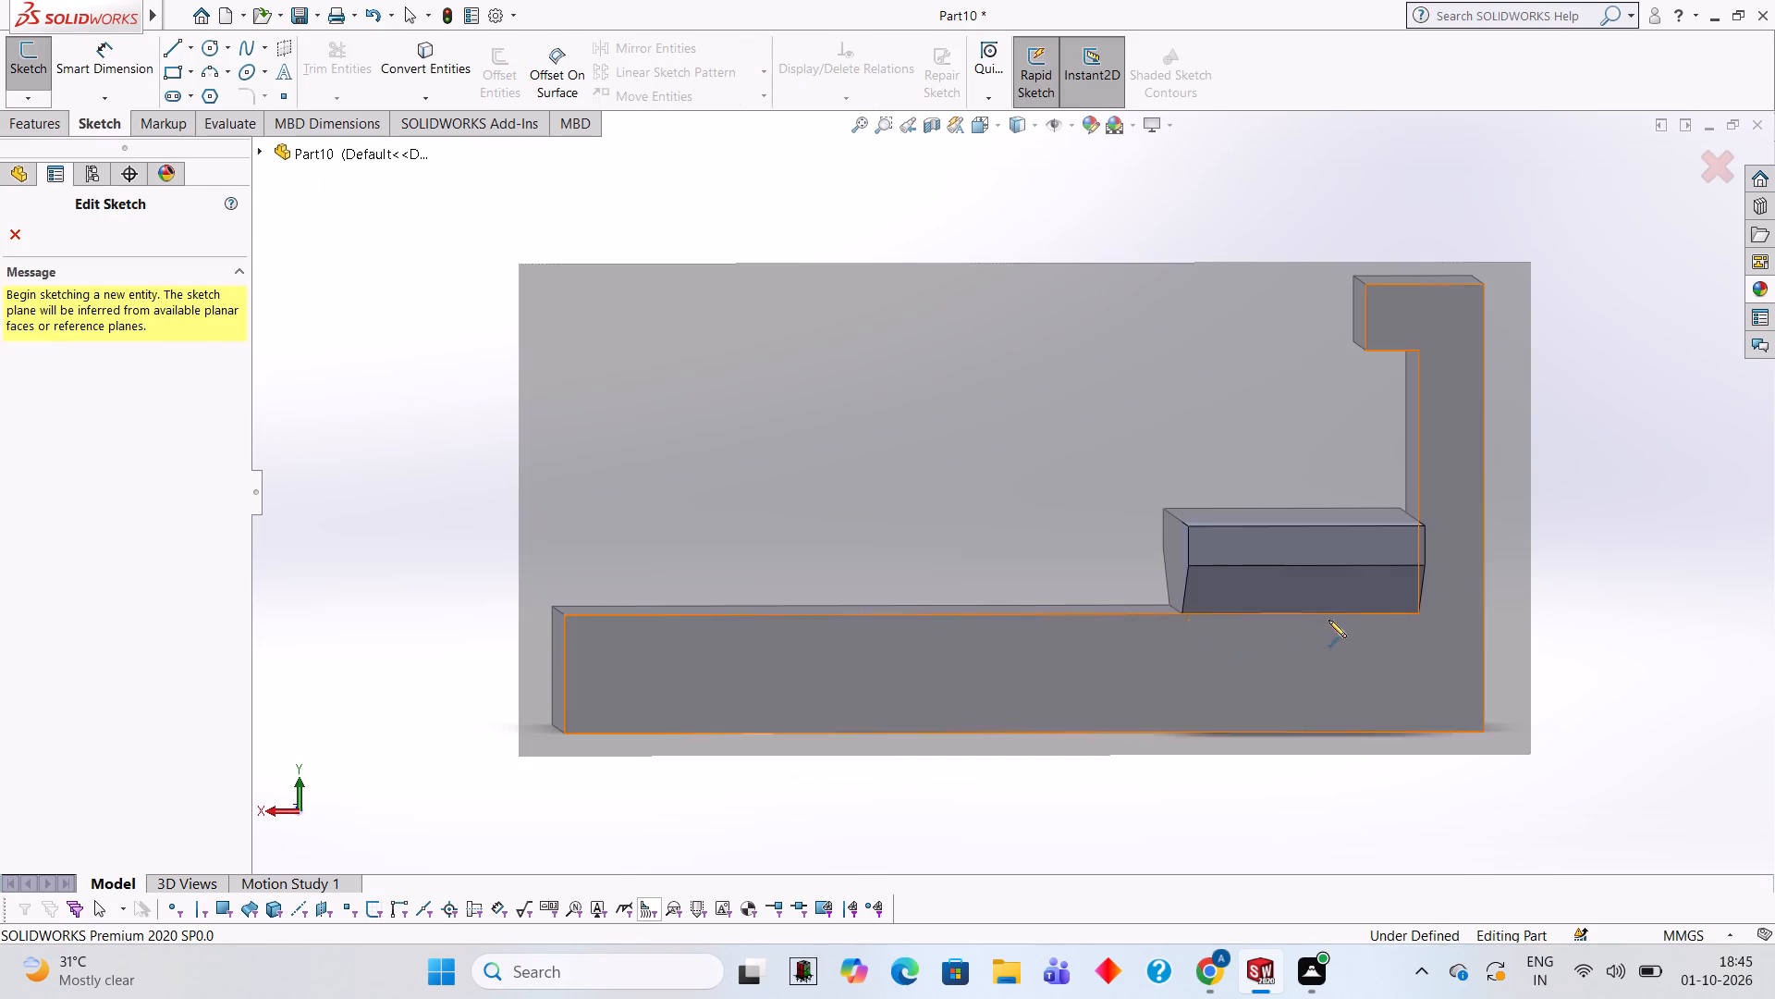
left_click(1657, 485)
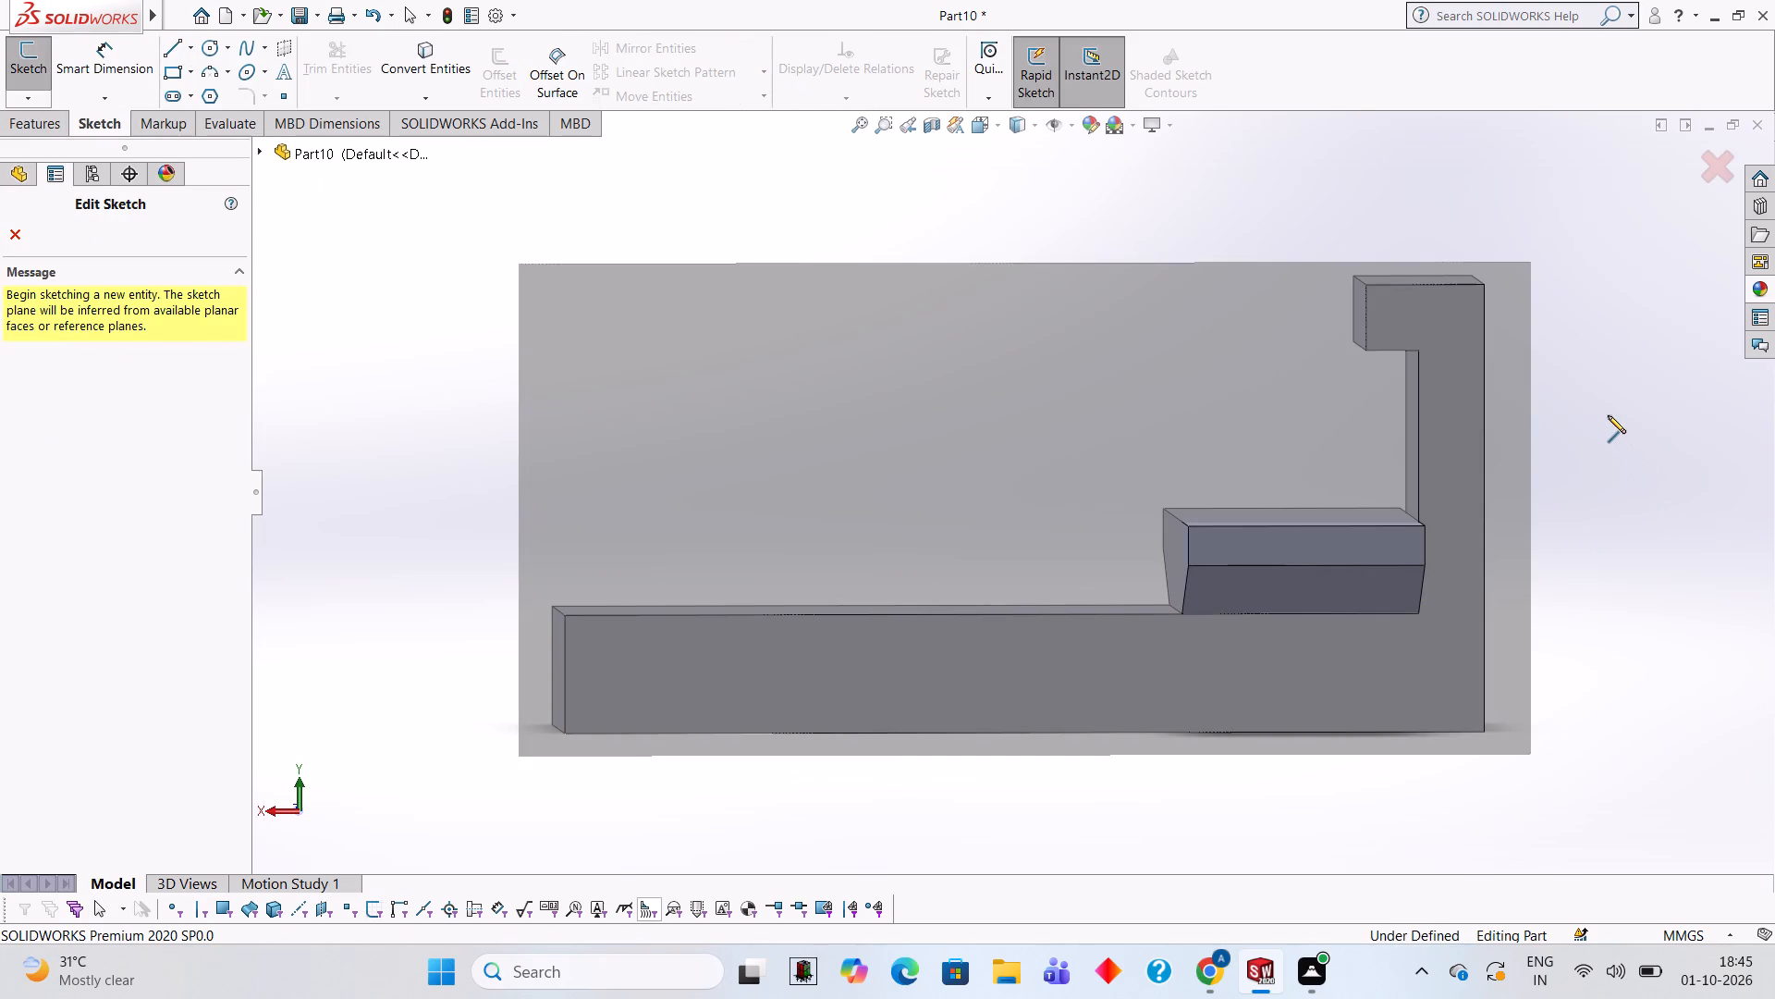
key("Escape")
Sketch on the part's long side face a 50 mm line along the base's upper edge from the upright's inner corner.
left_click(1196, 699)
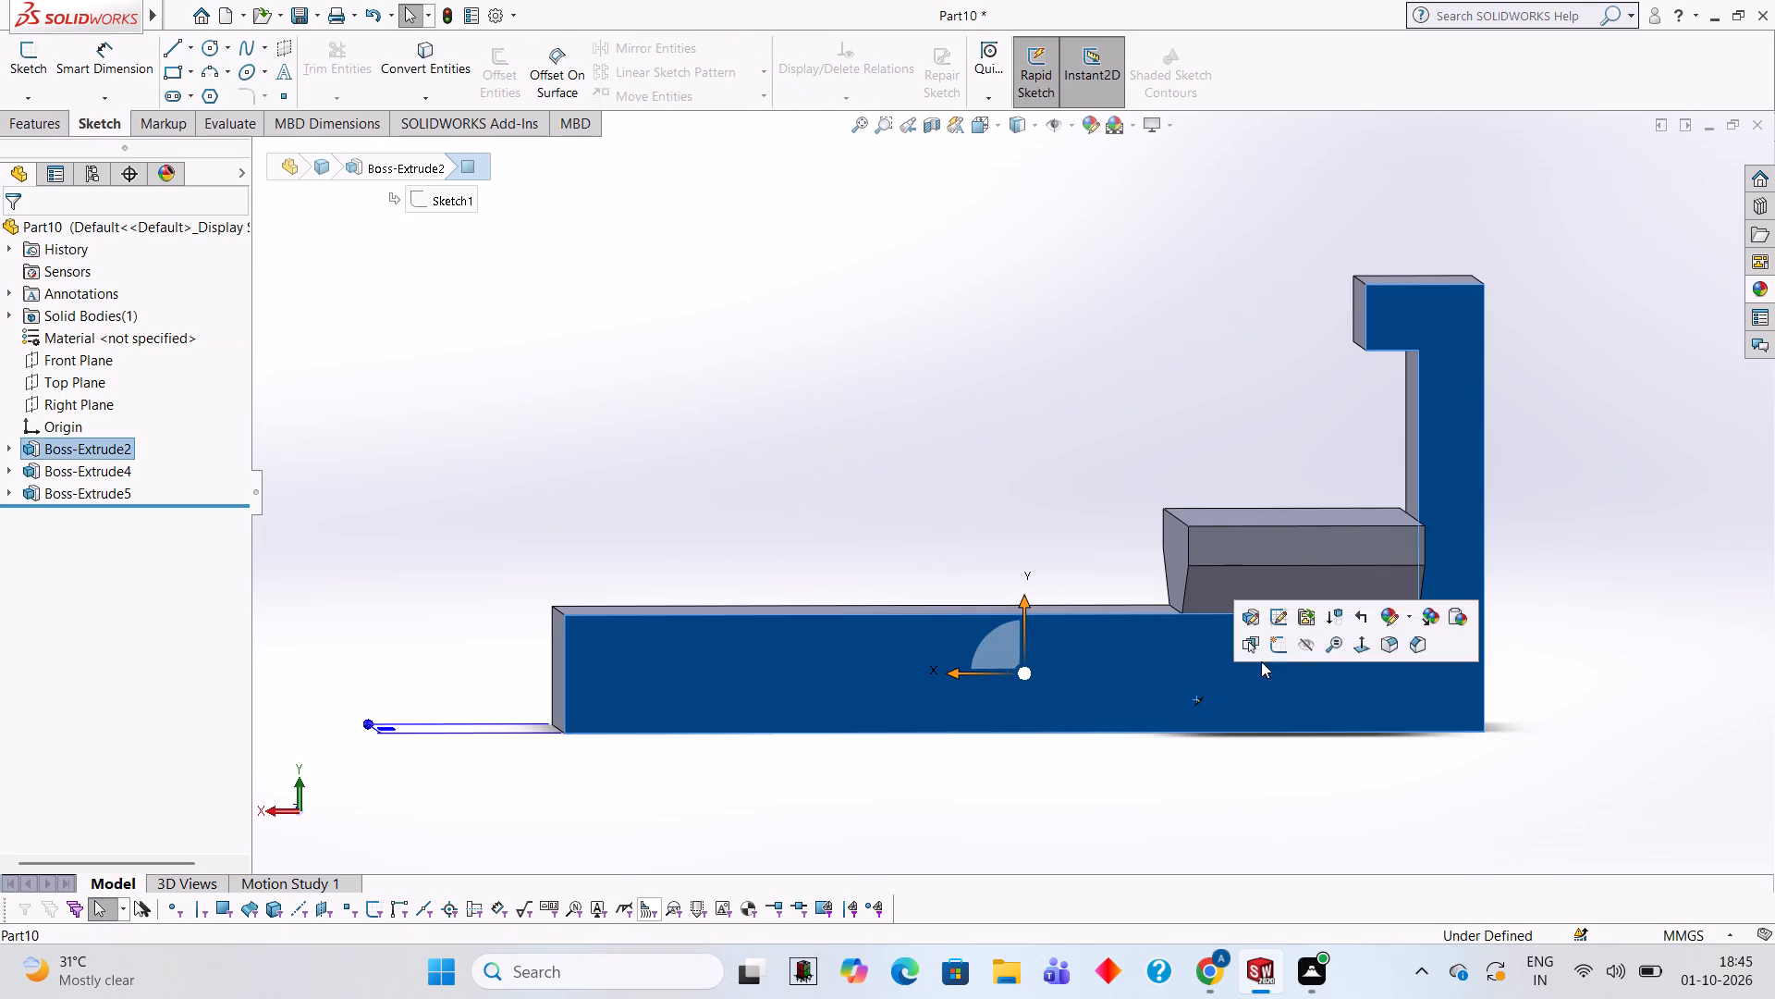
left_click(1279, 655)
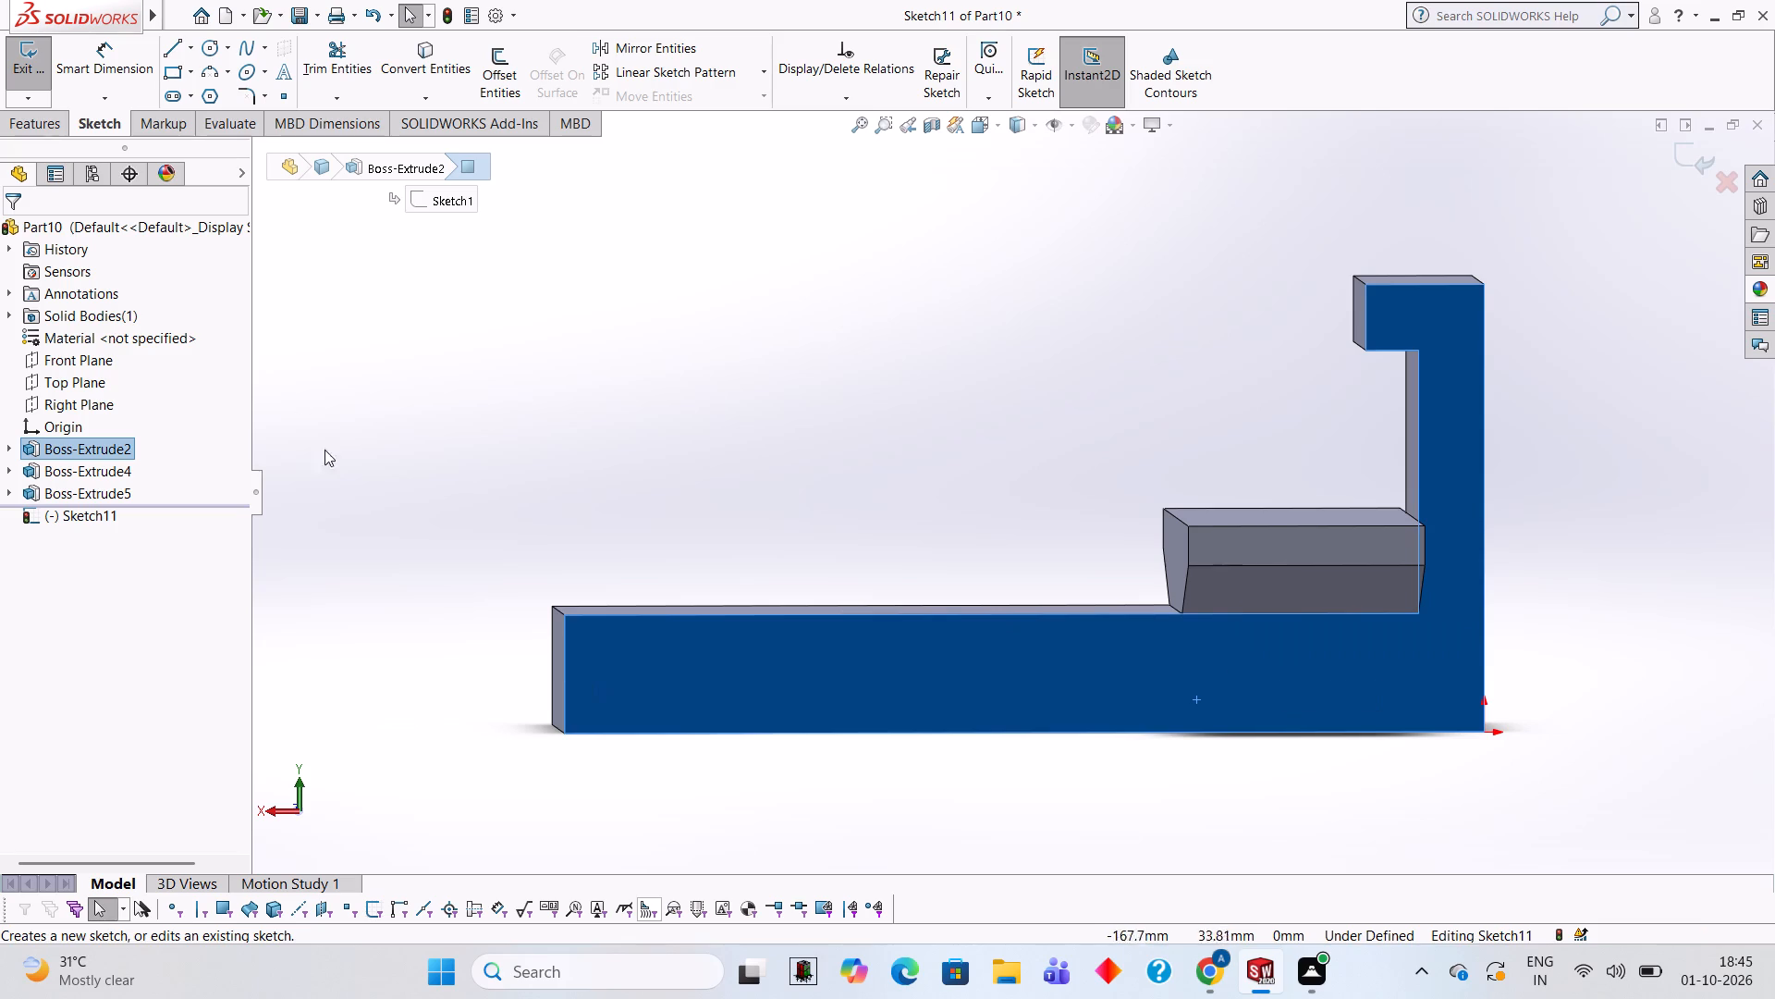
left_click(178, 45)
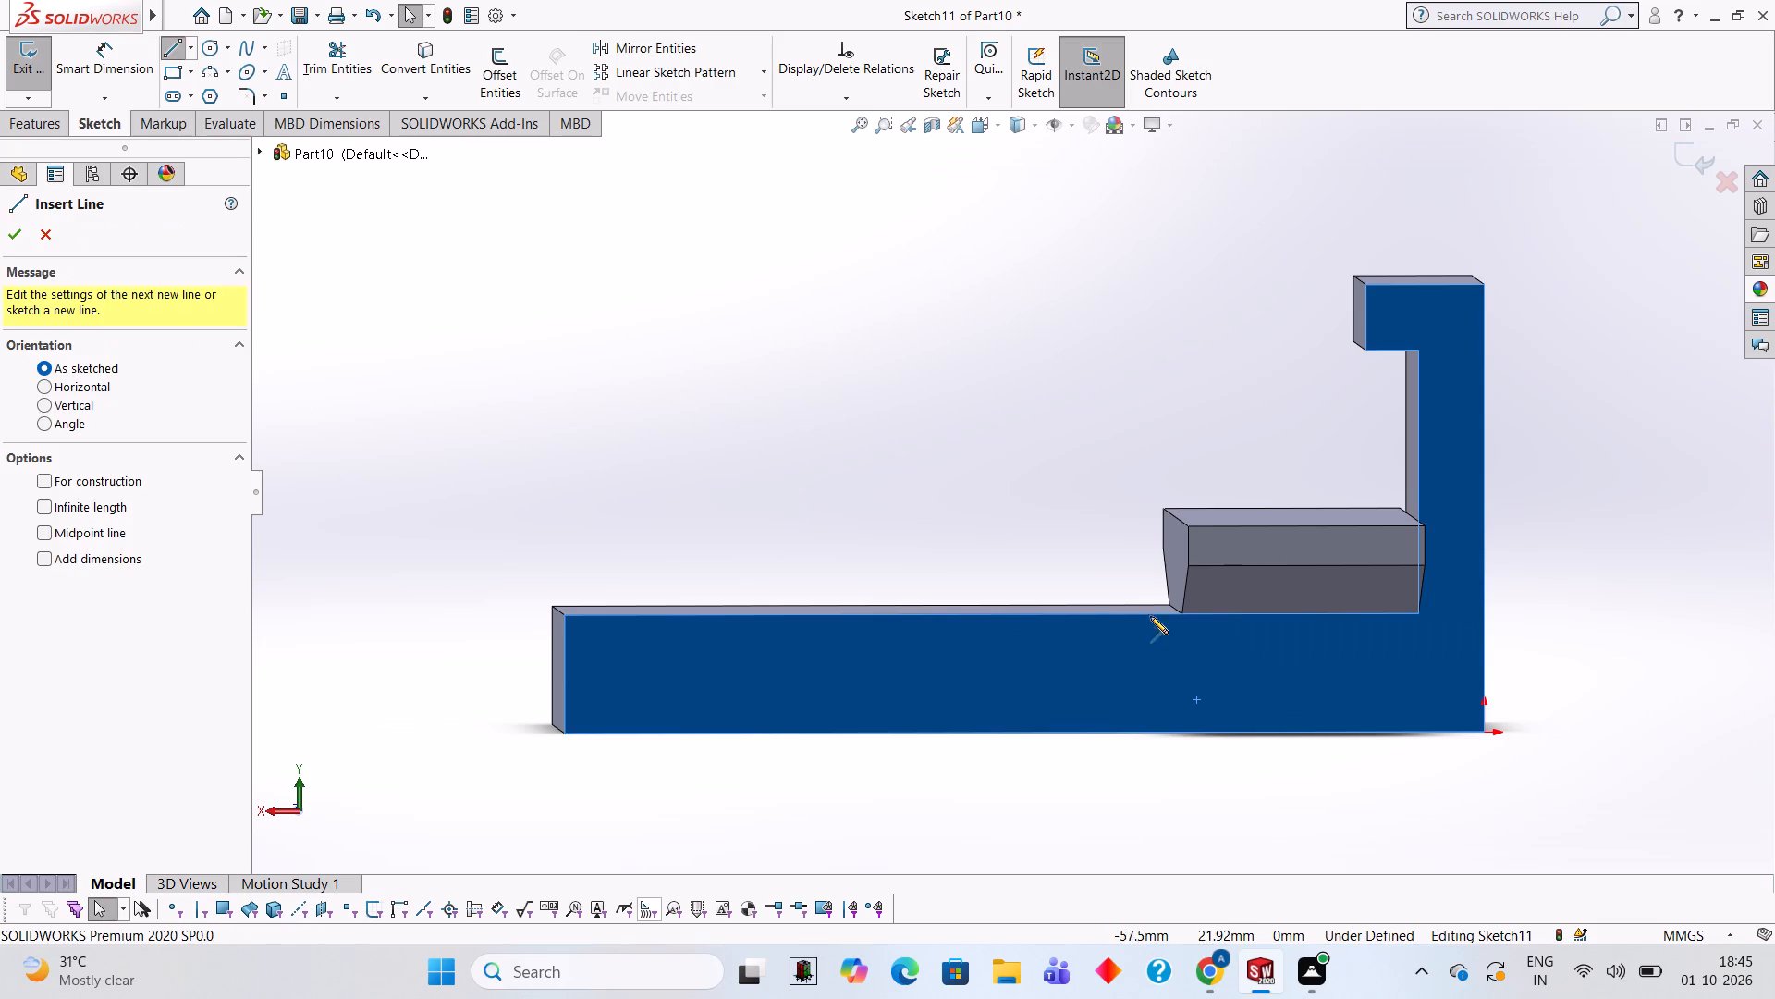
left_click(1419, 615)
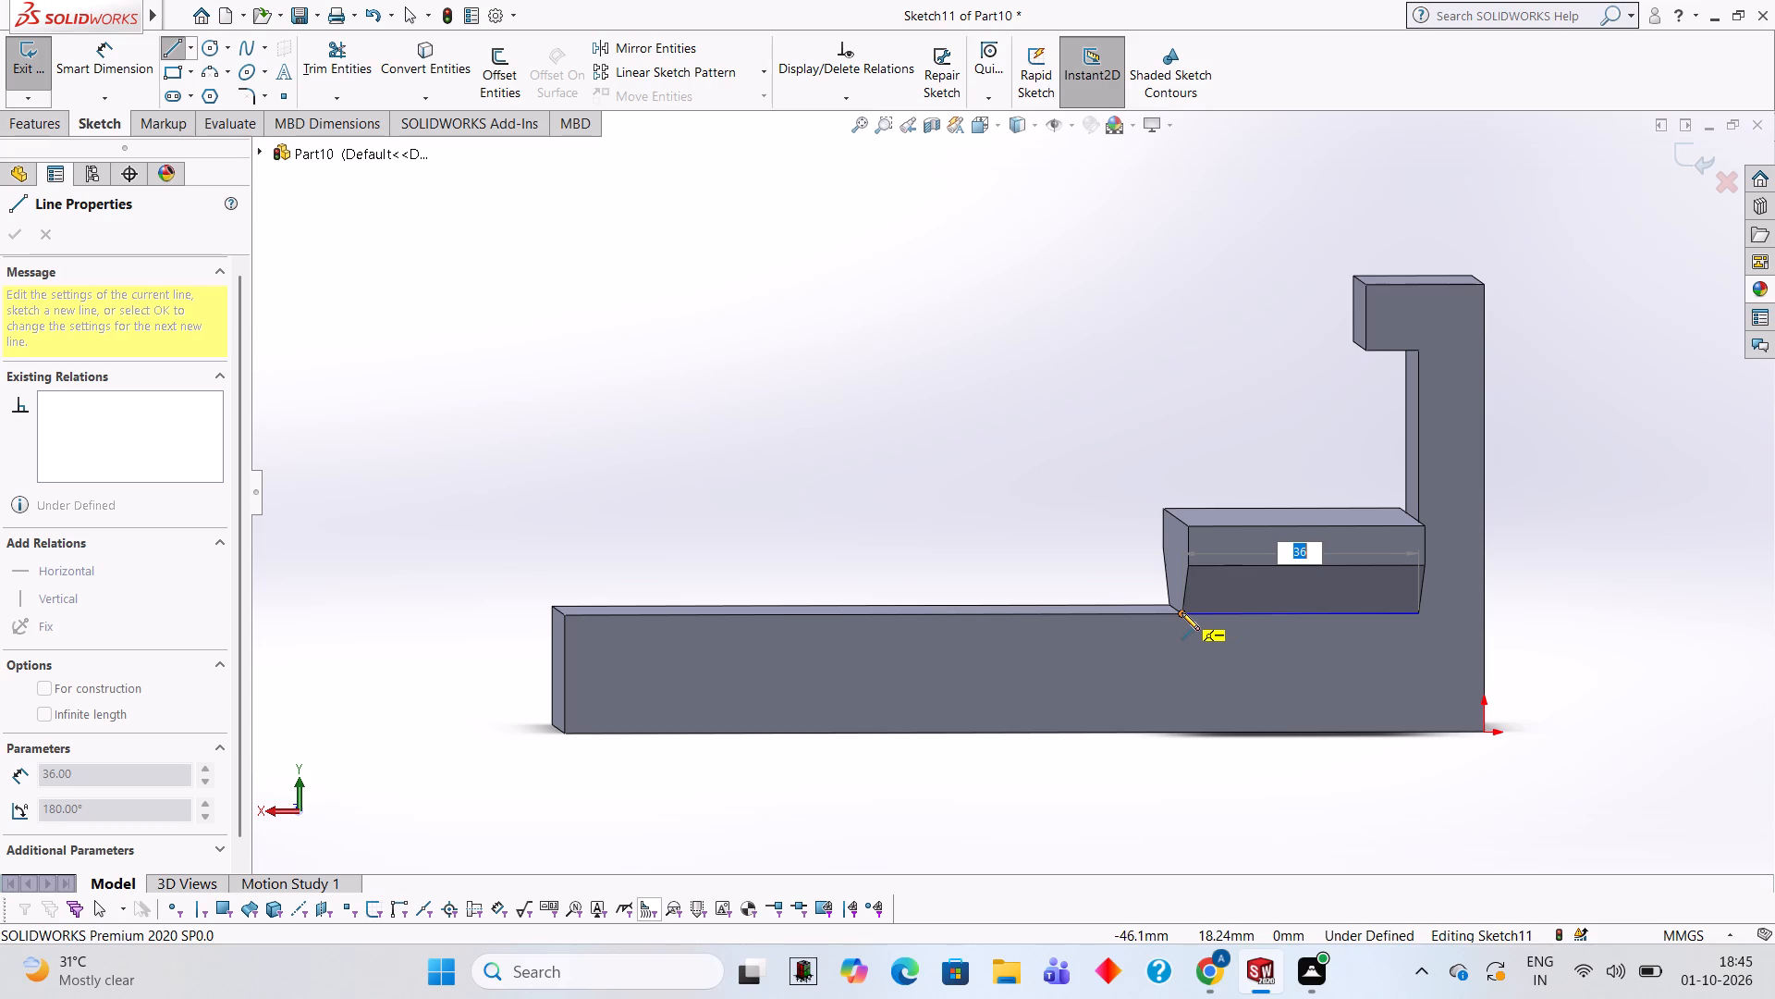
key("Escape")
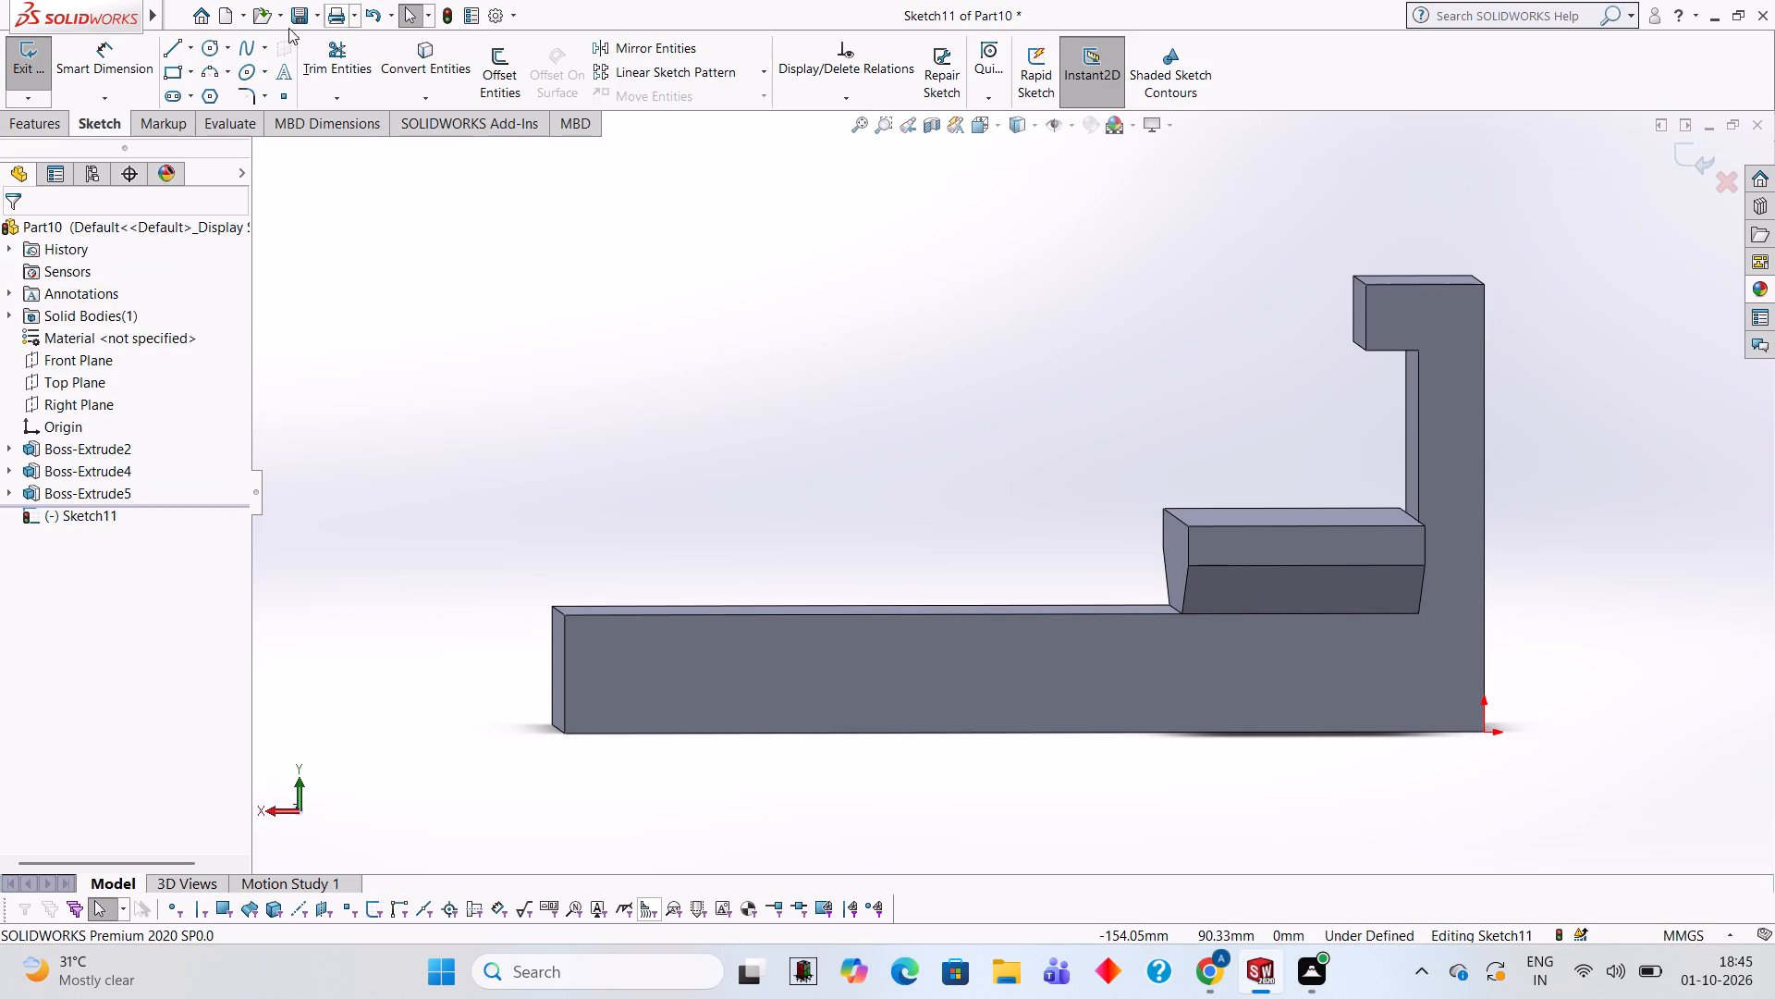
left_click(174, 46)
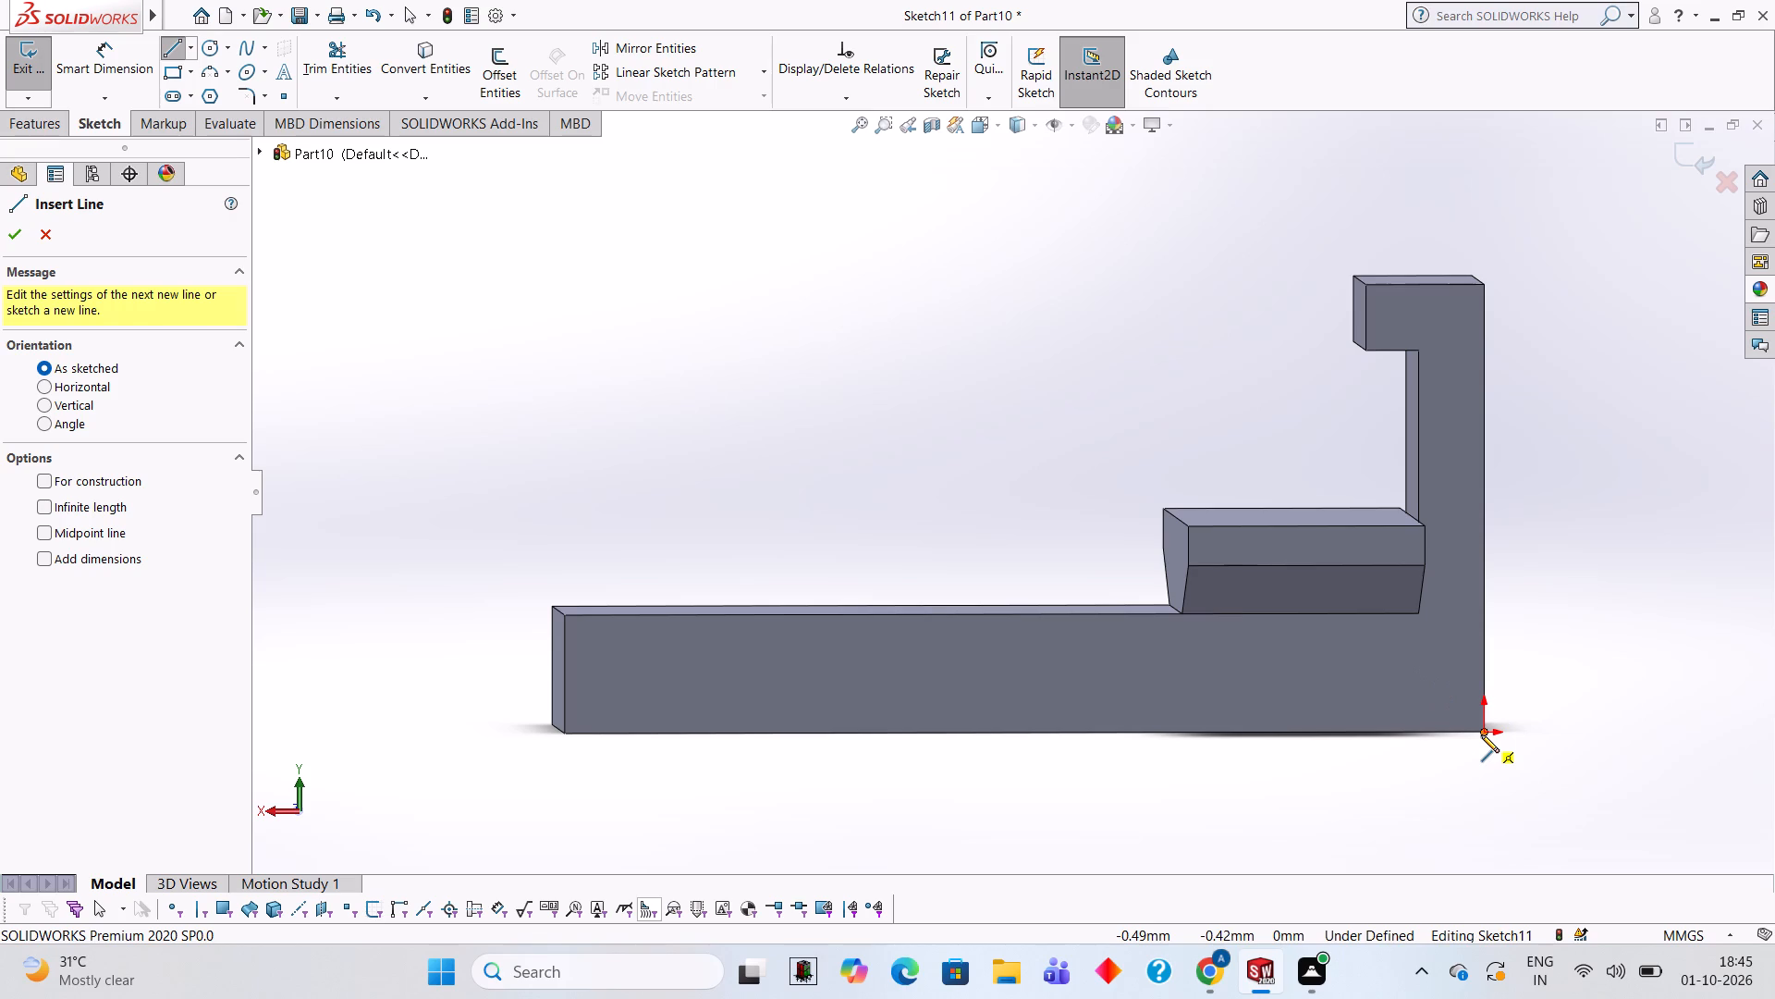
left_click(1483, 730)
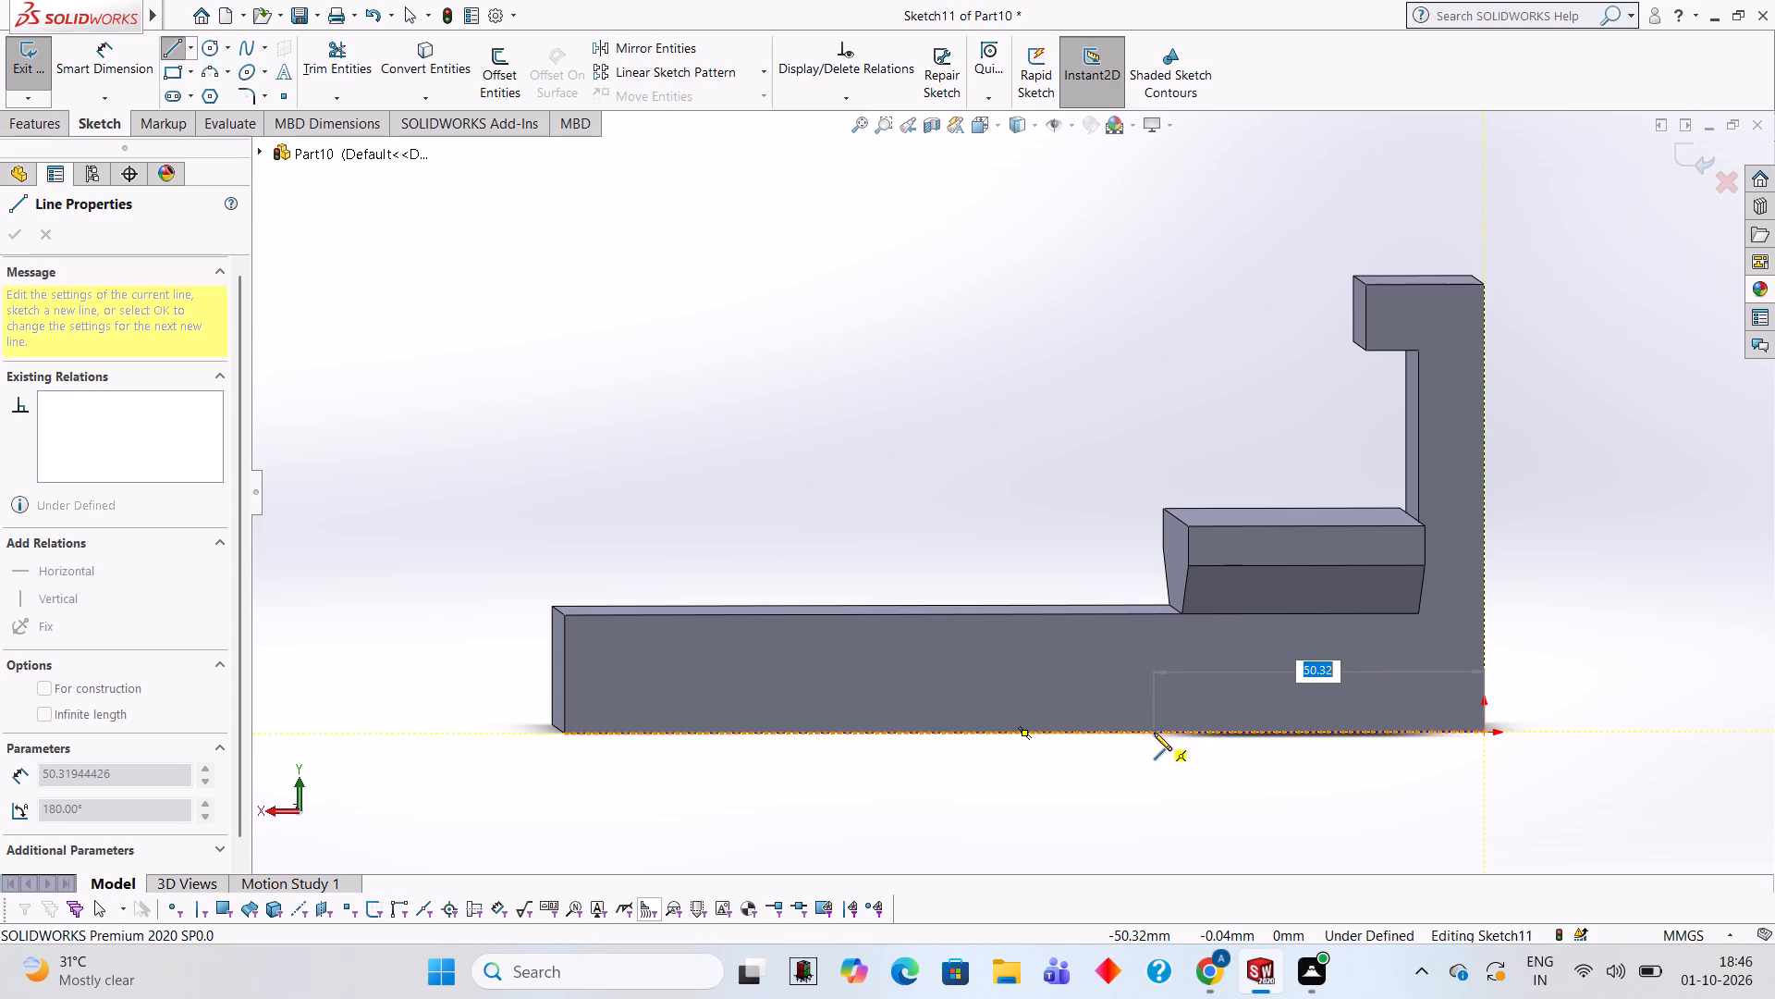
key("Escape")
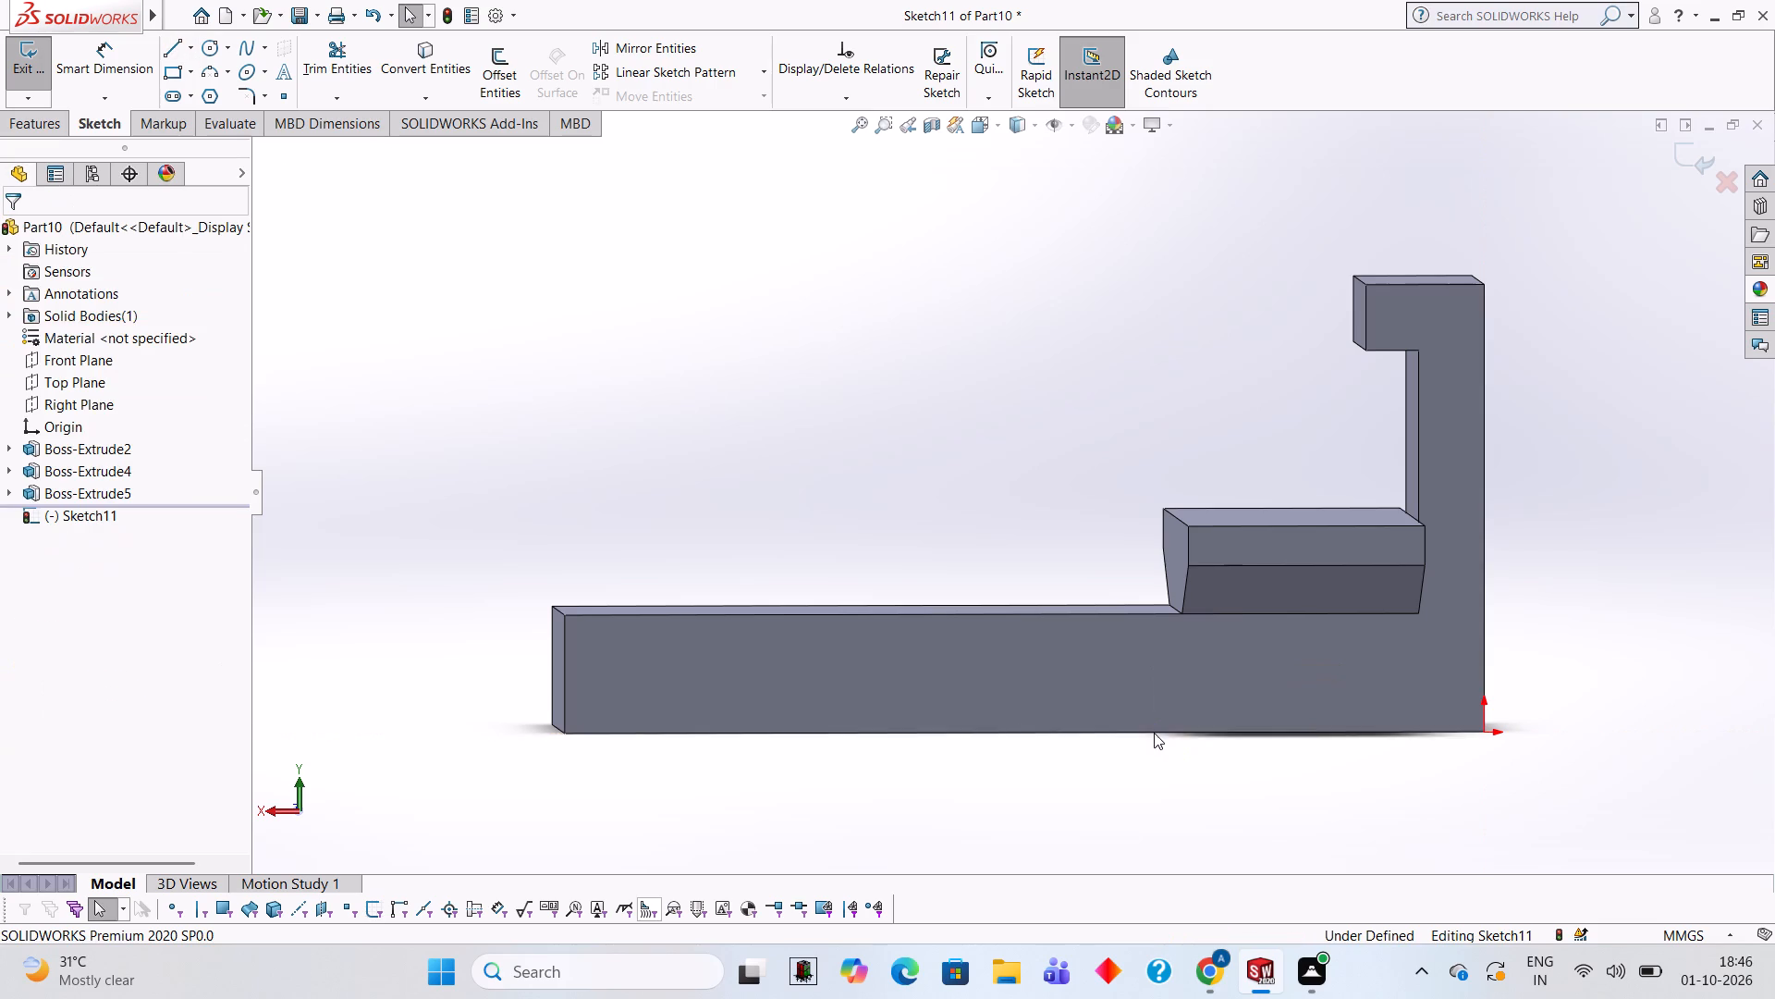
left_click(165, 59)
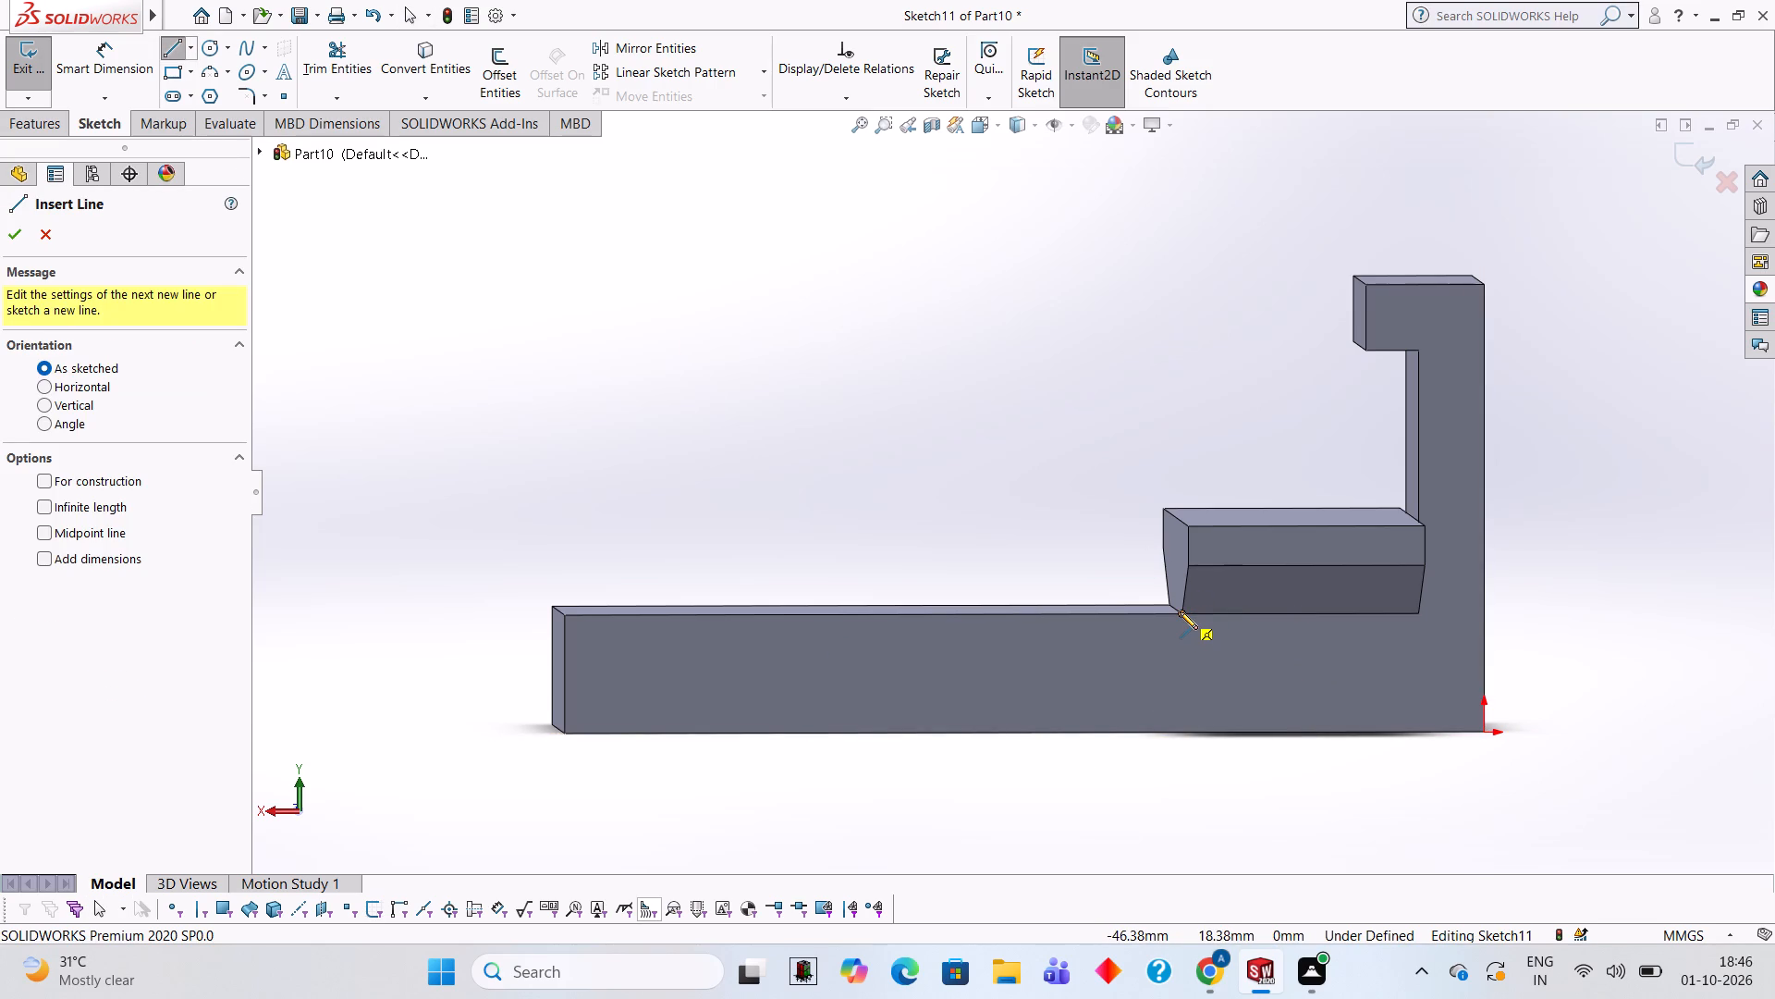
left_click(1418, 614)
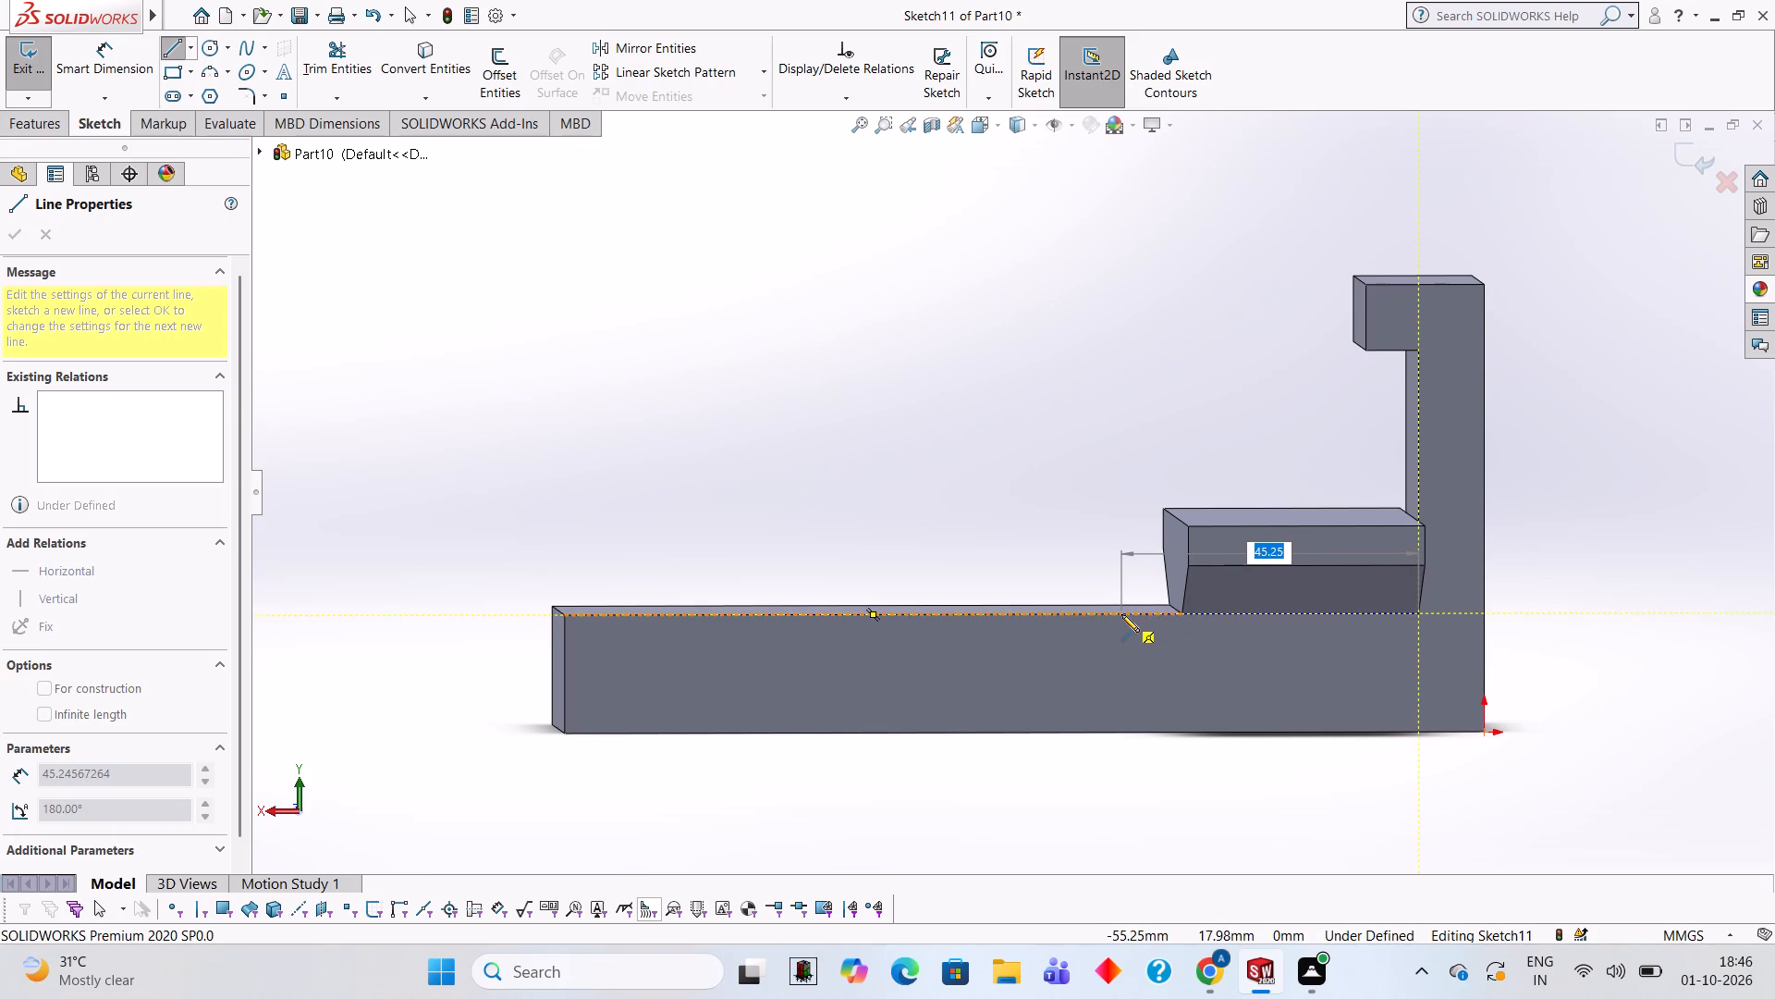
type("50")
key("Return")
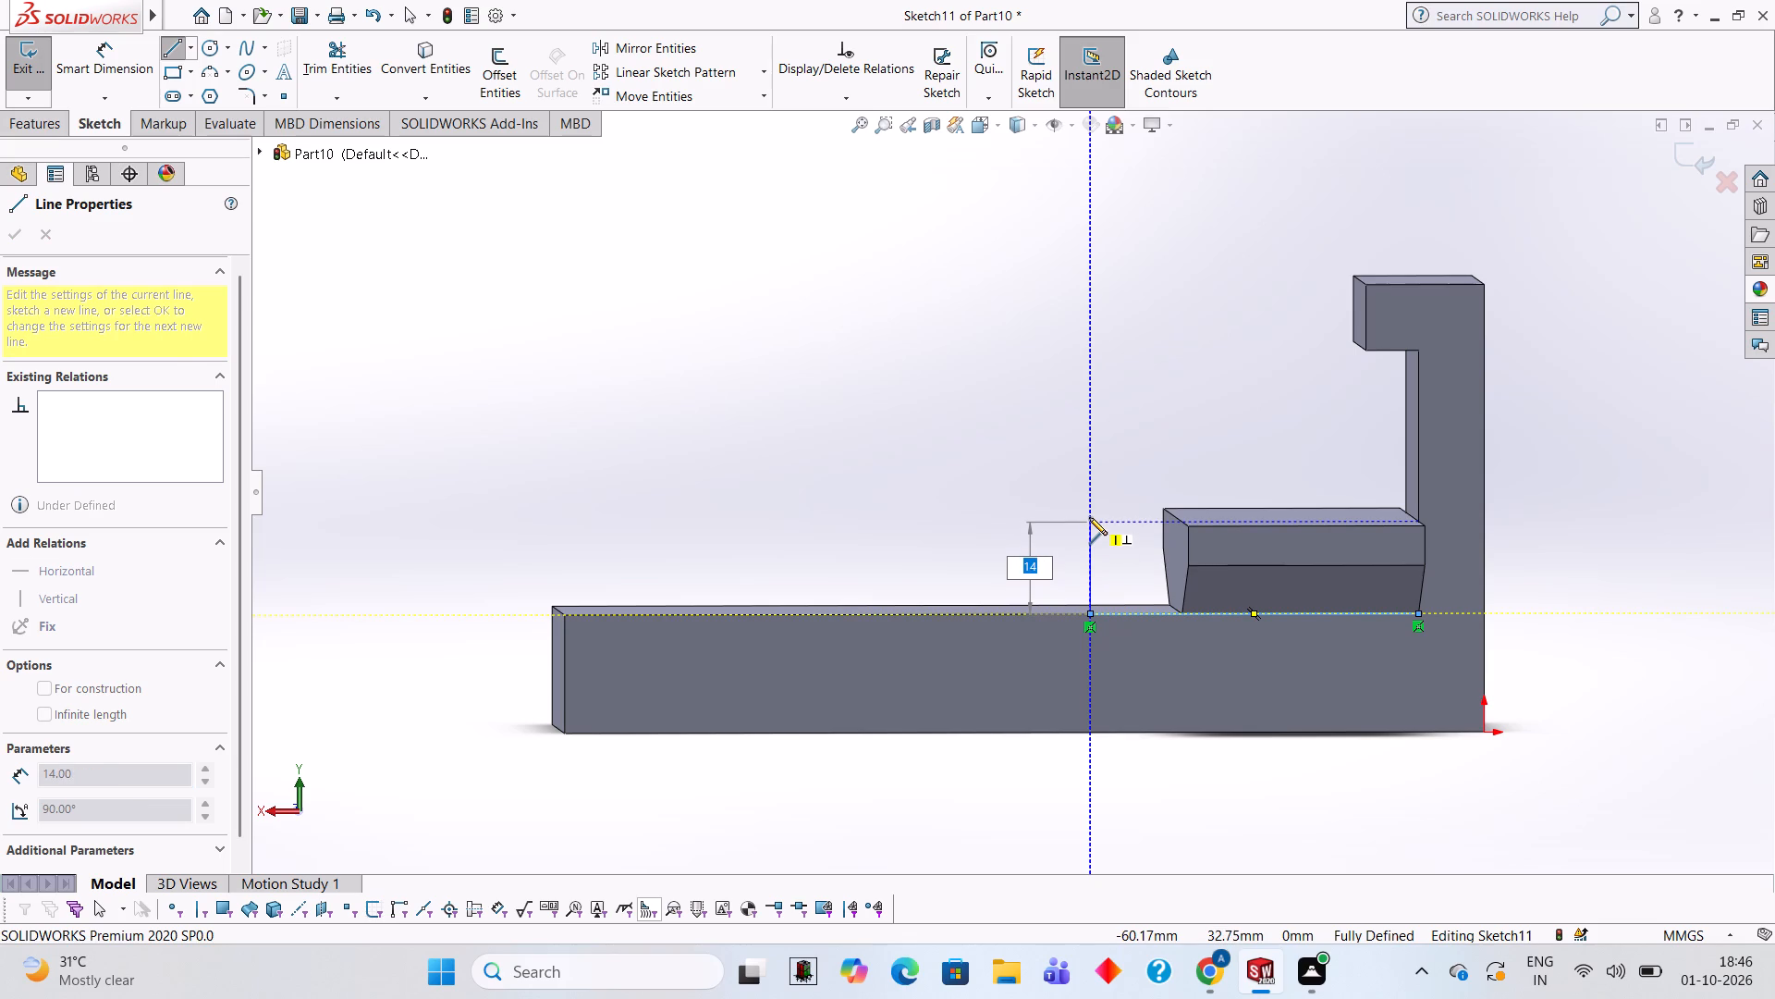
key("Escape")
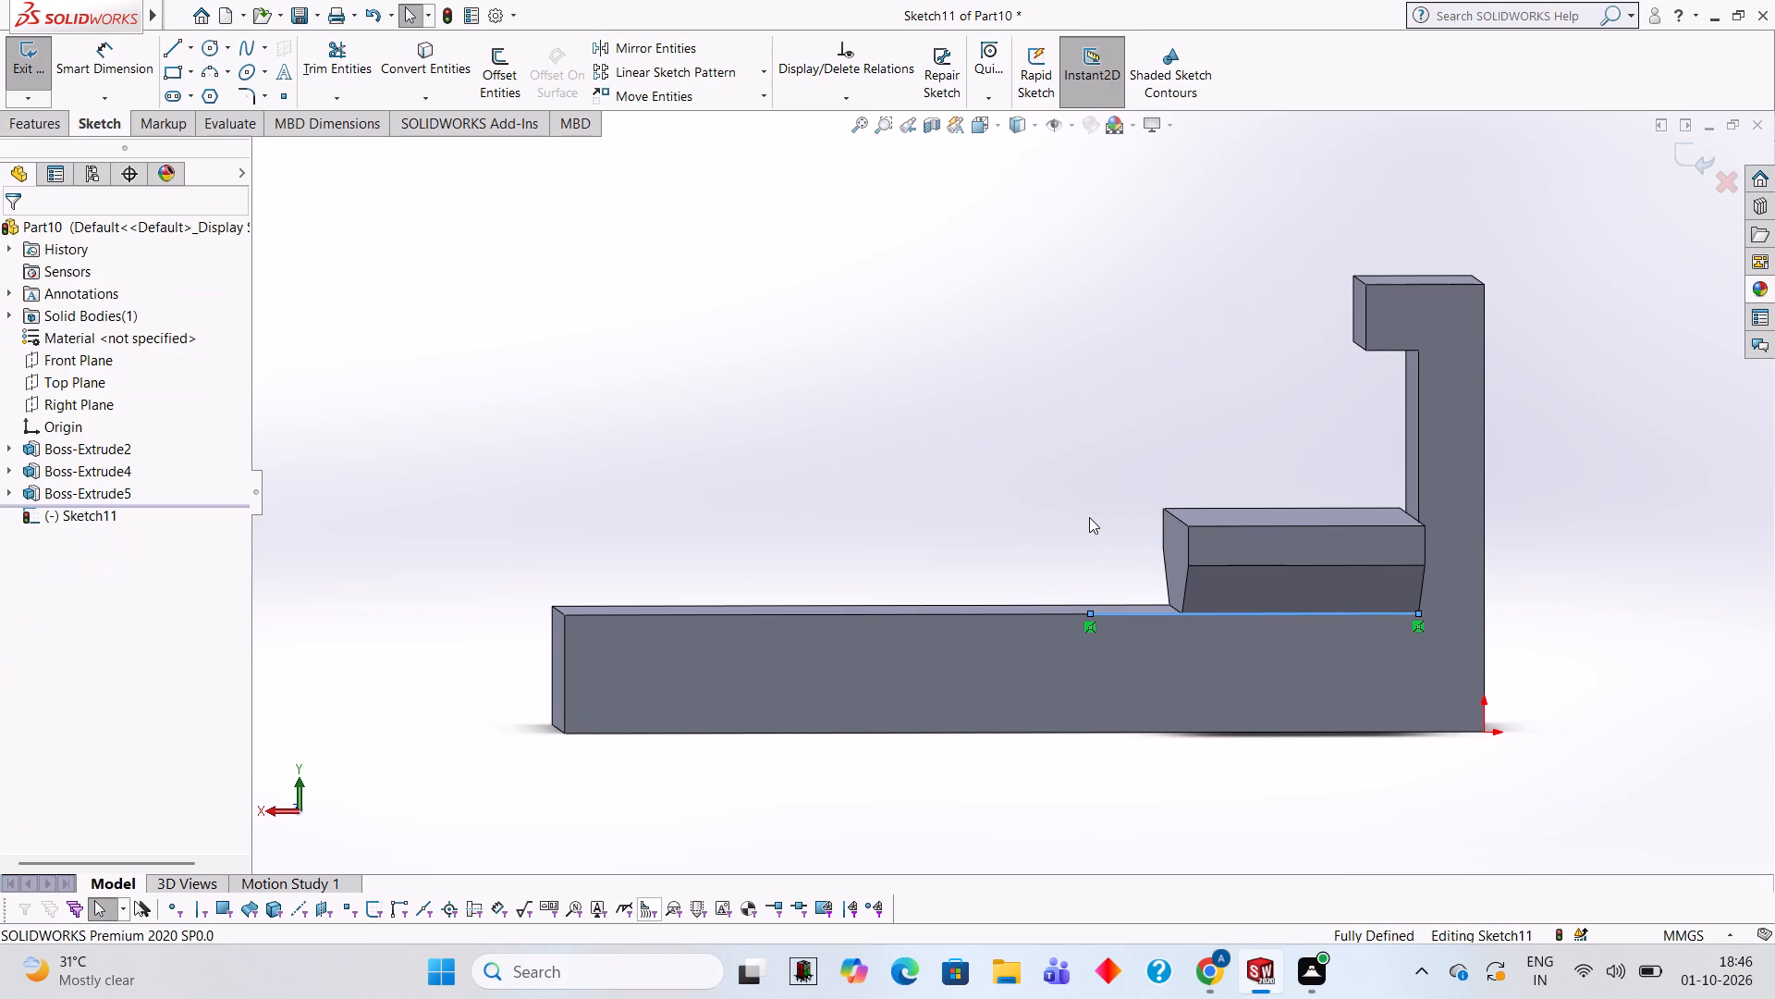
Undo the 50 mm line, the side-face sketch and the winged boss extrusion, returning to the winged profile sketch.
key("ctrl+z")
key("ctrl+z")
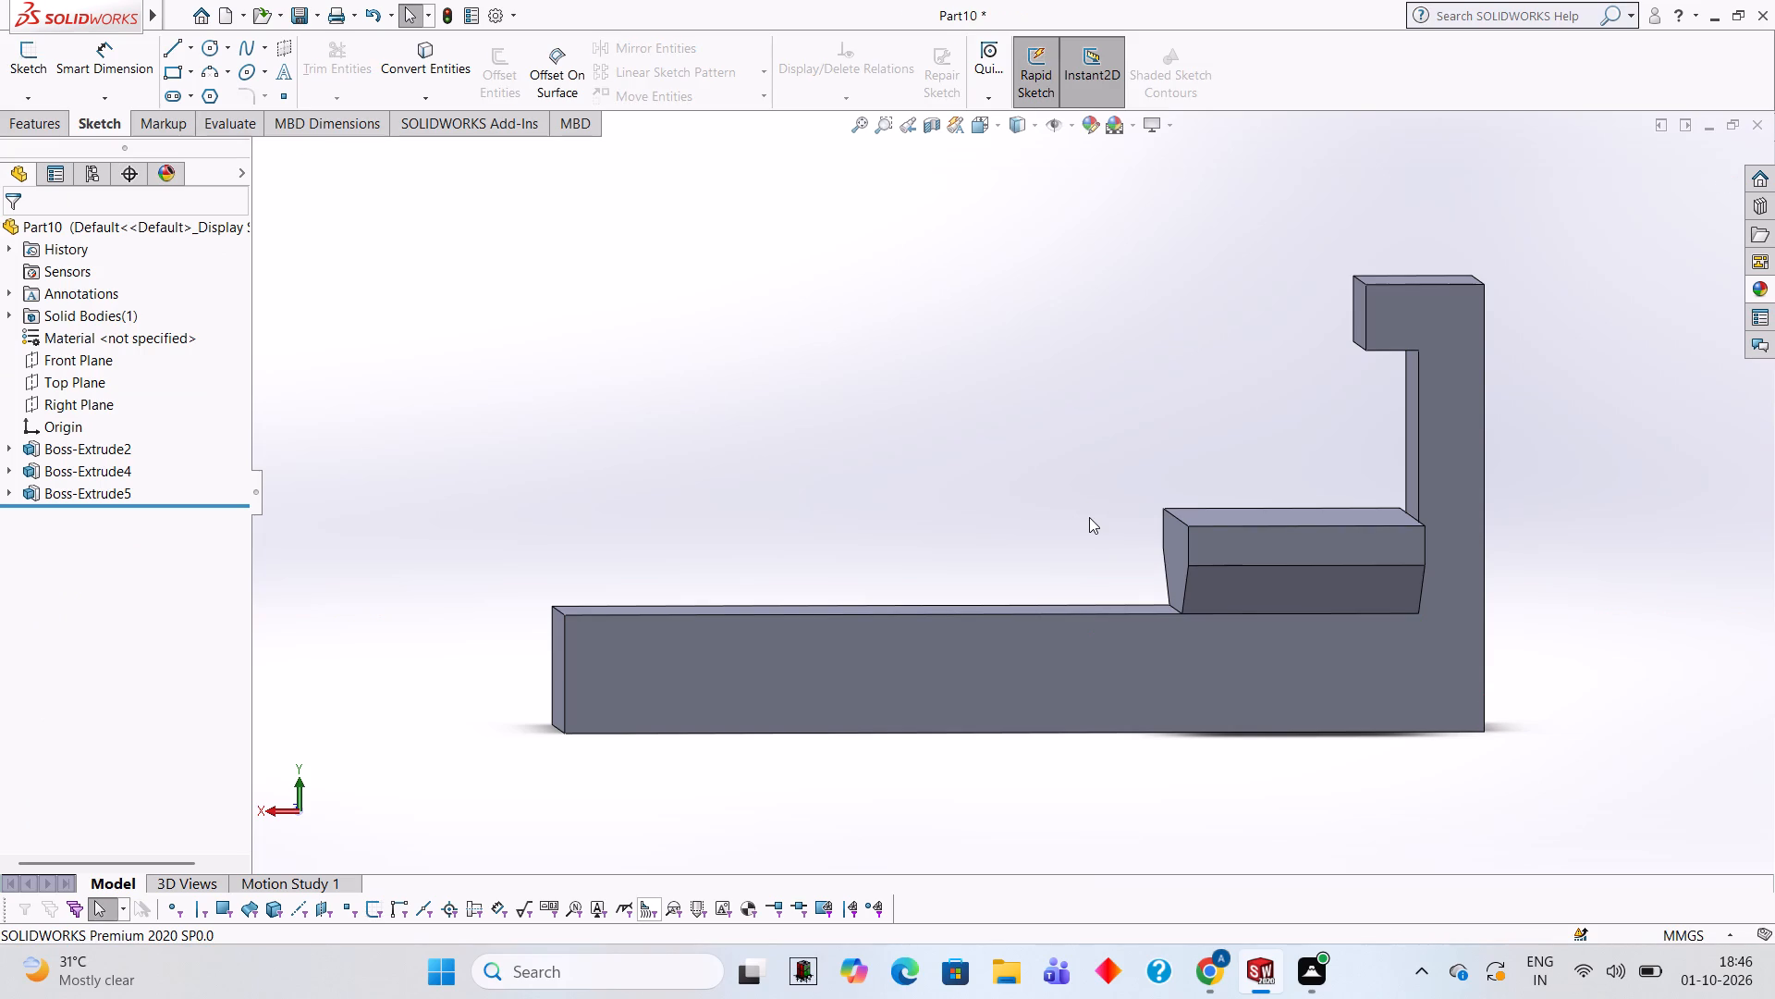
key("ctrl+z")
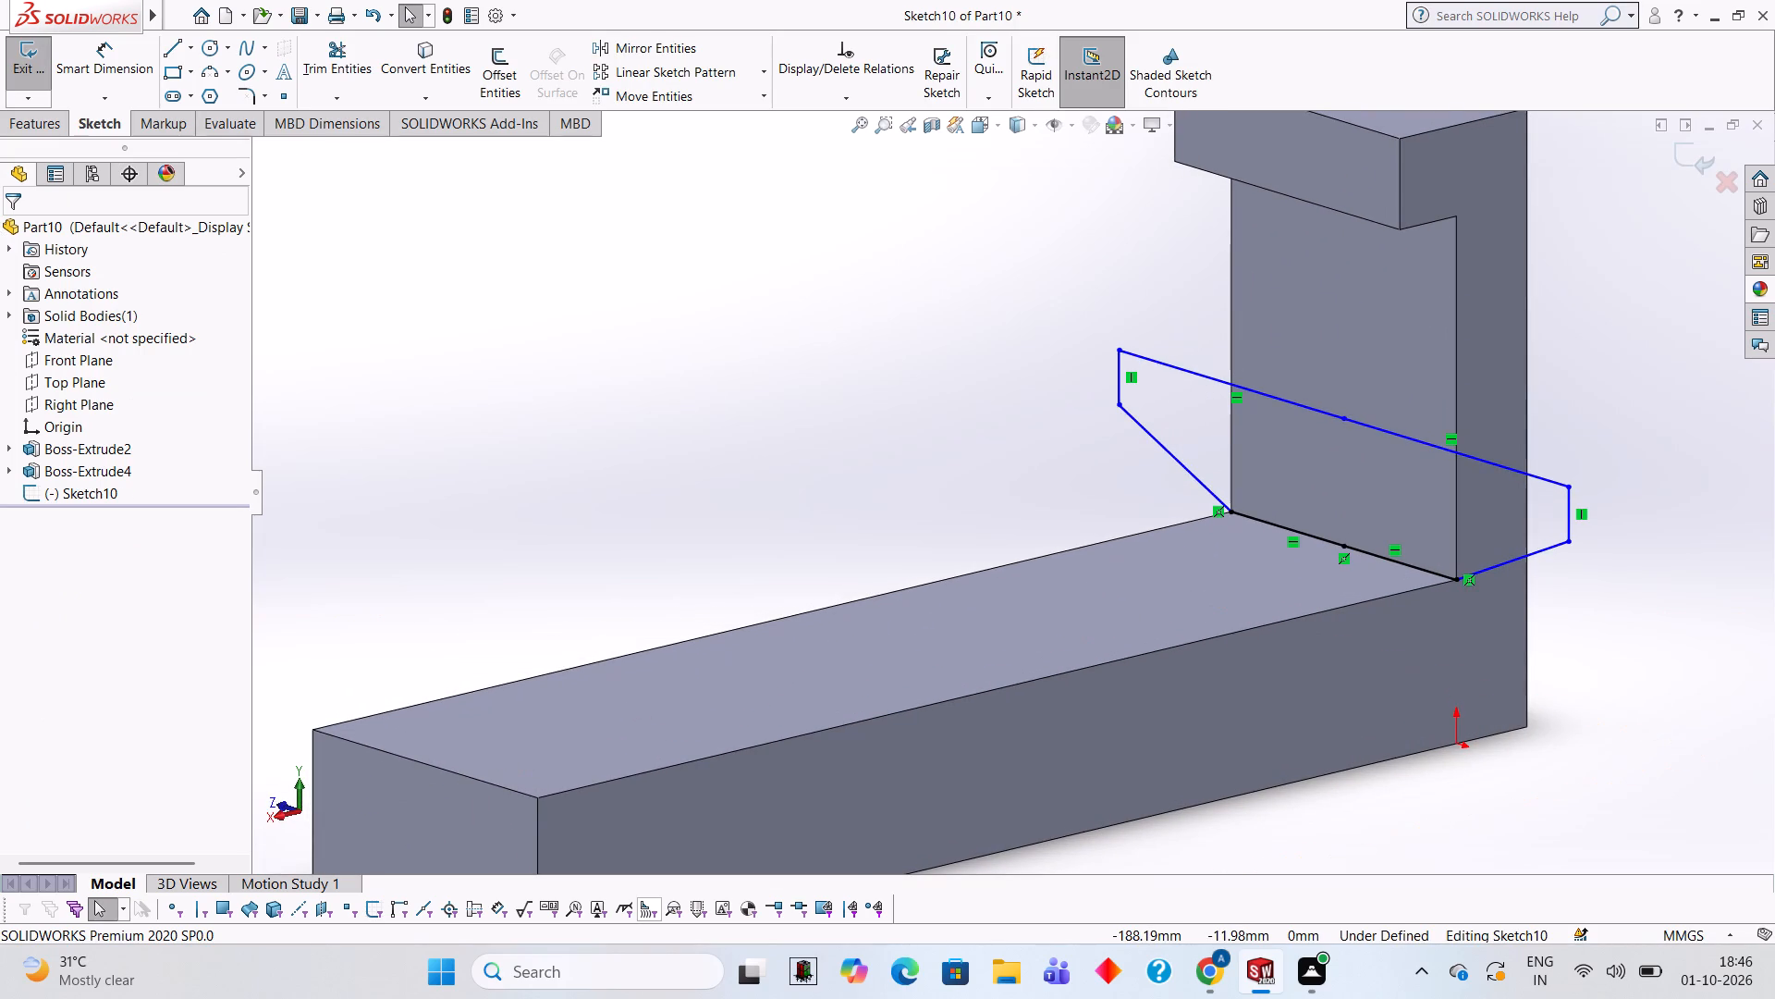
Extrude the winged profile 50 mm blind from the upright's inner face along the base, merged with the body.
left_click(62, 124)
left_click(41, 69)
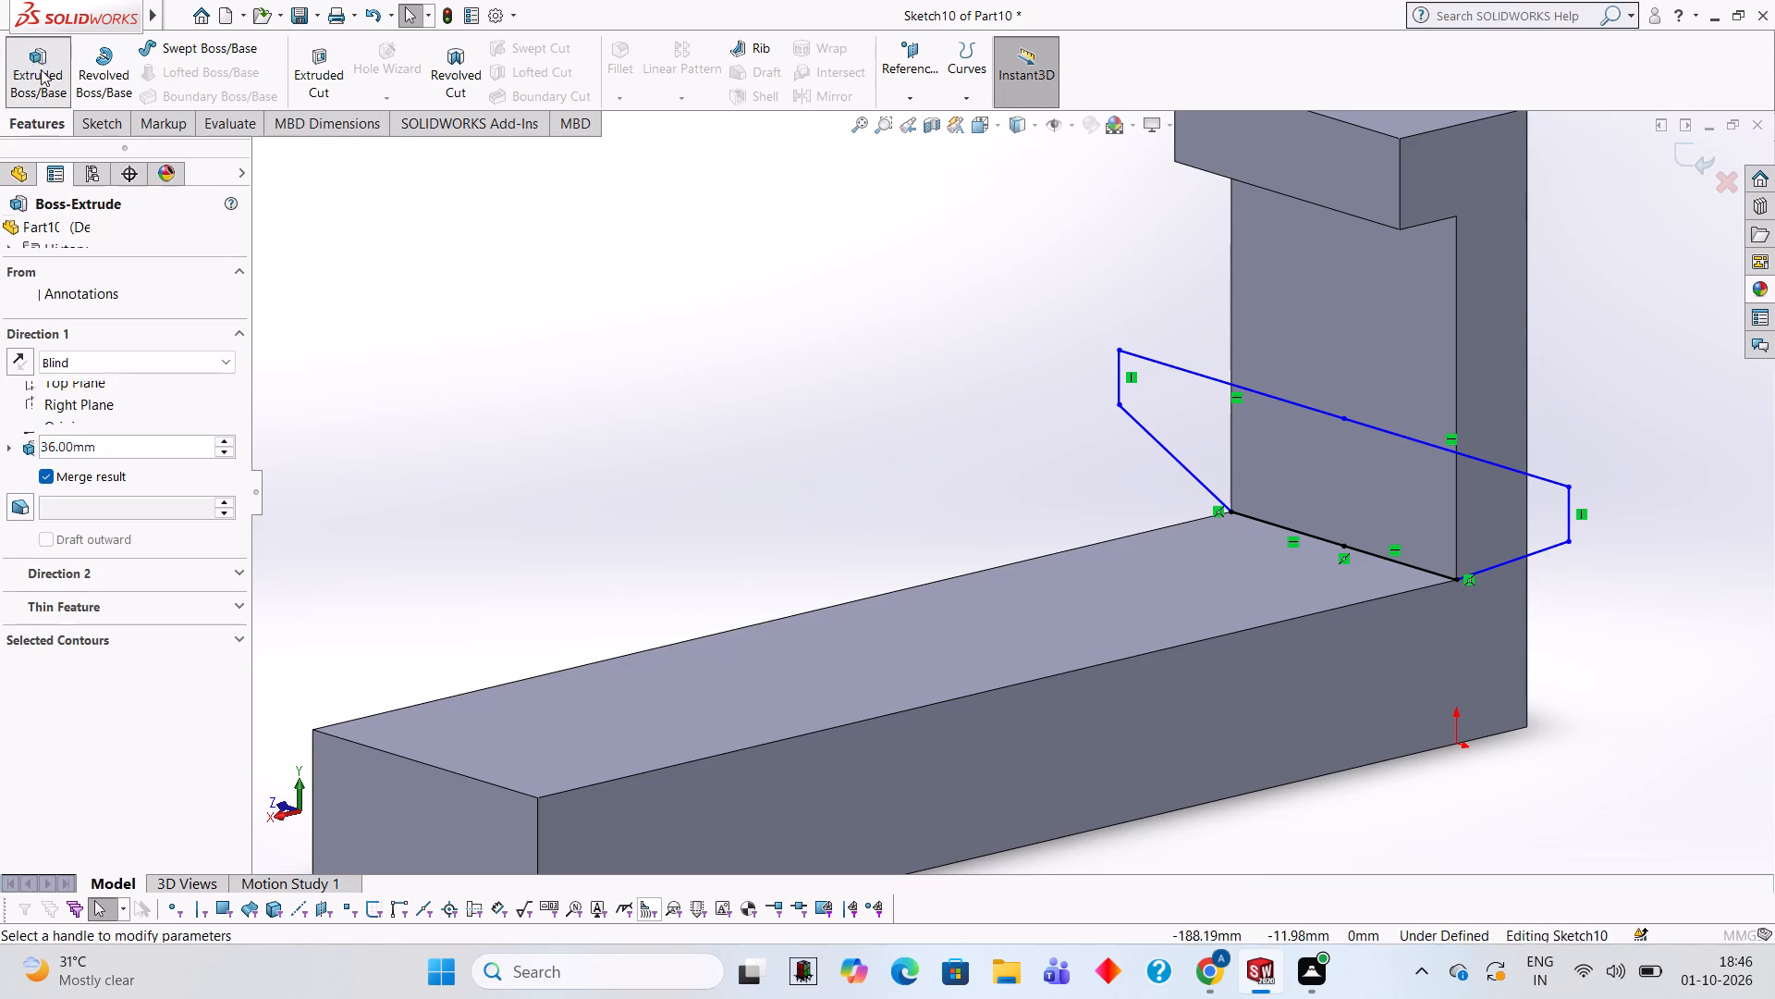
type("50")
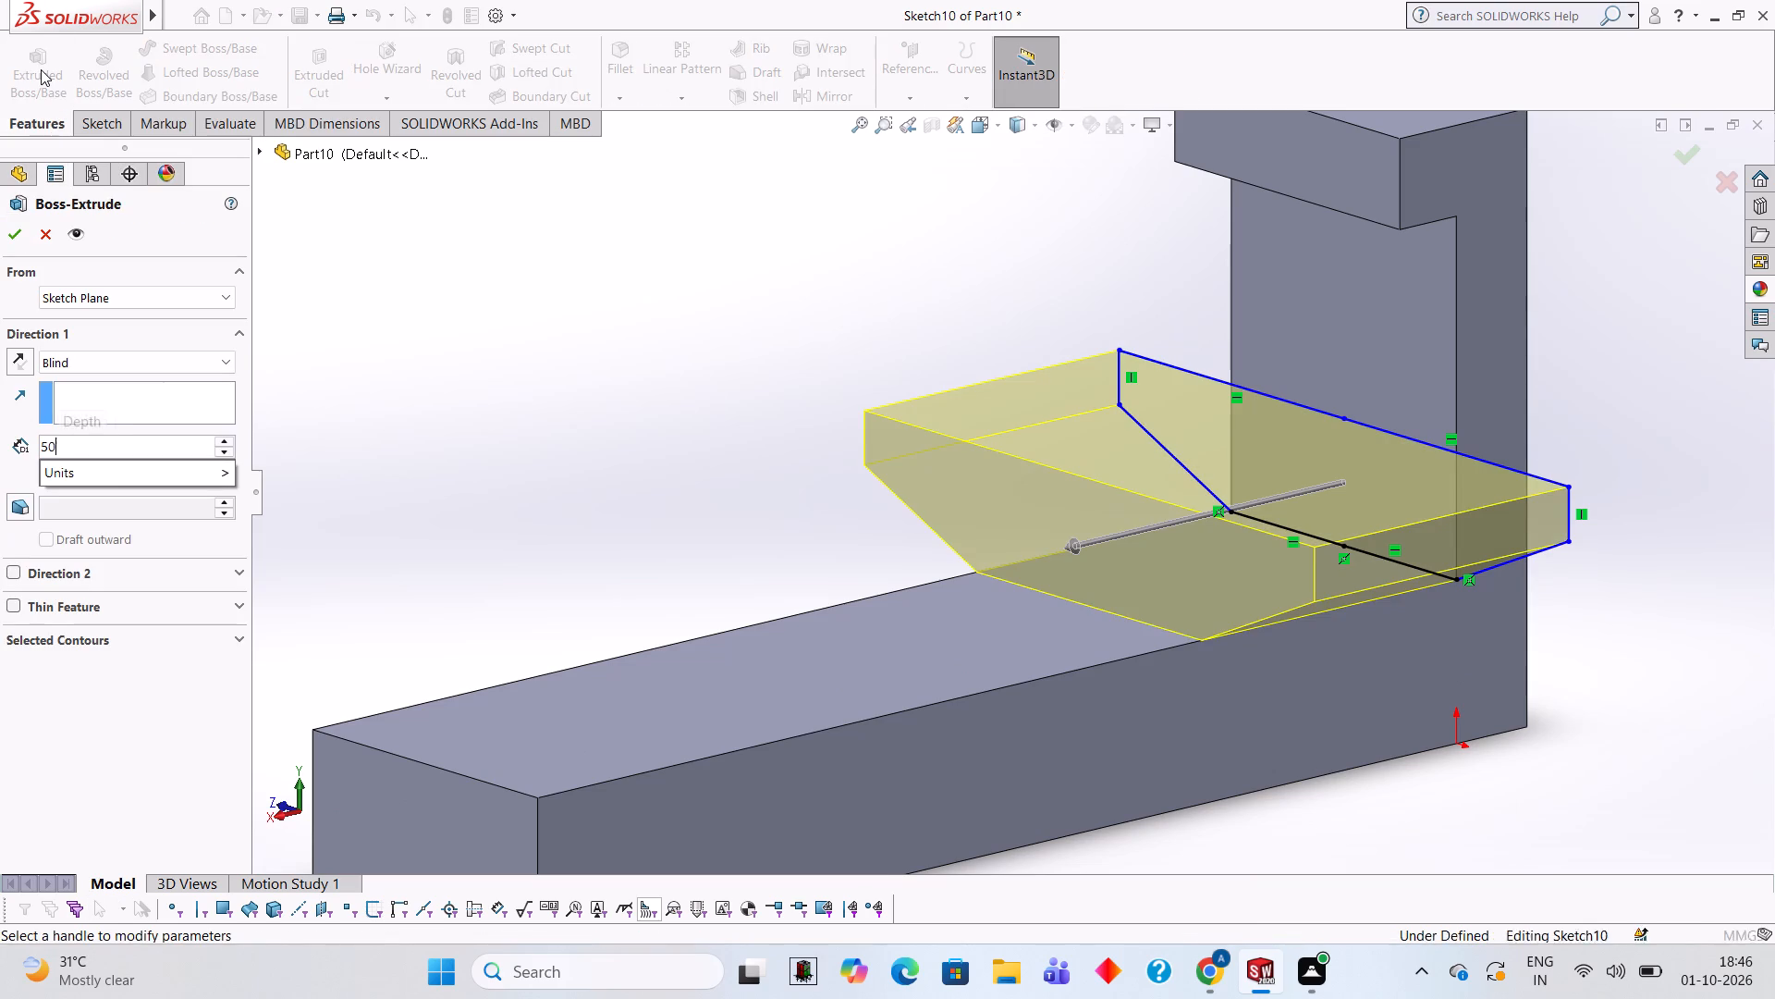
key("Return")
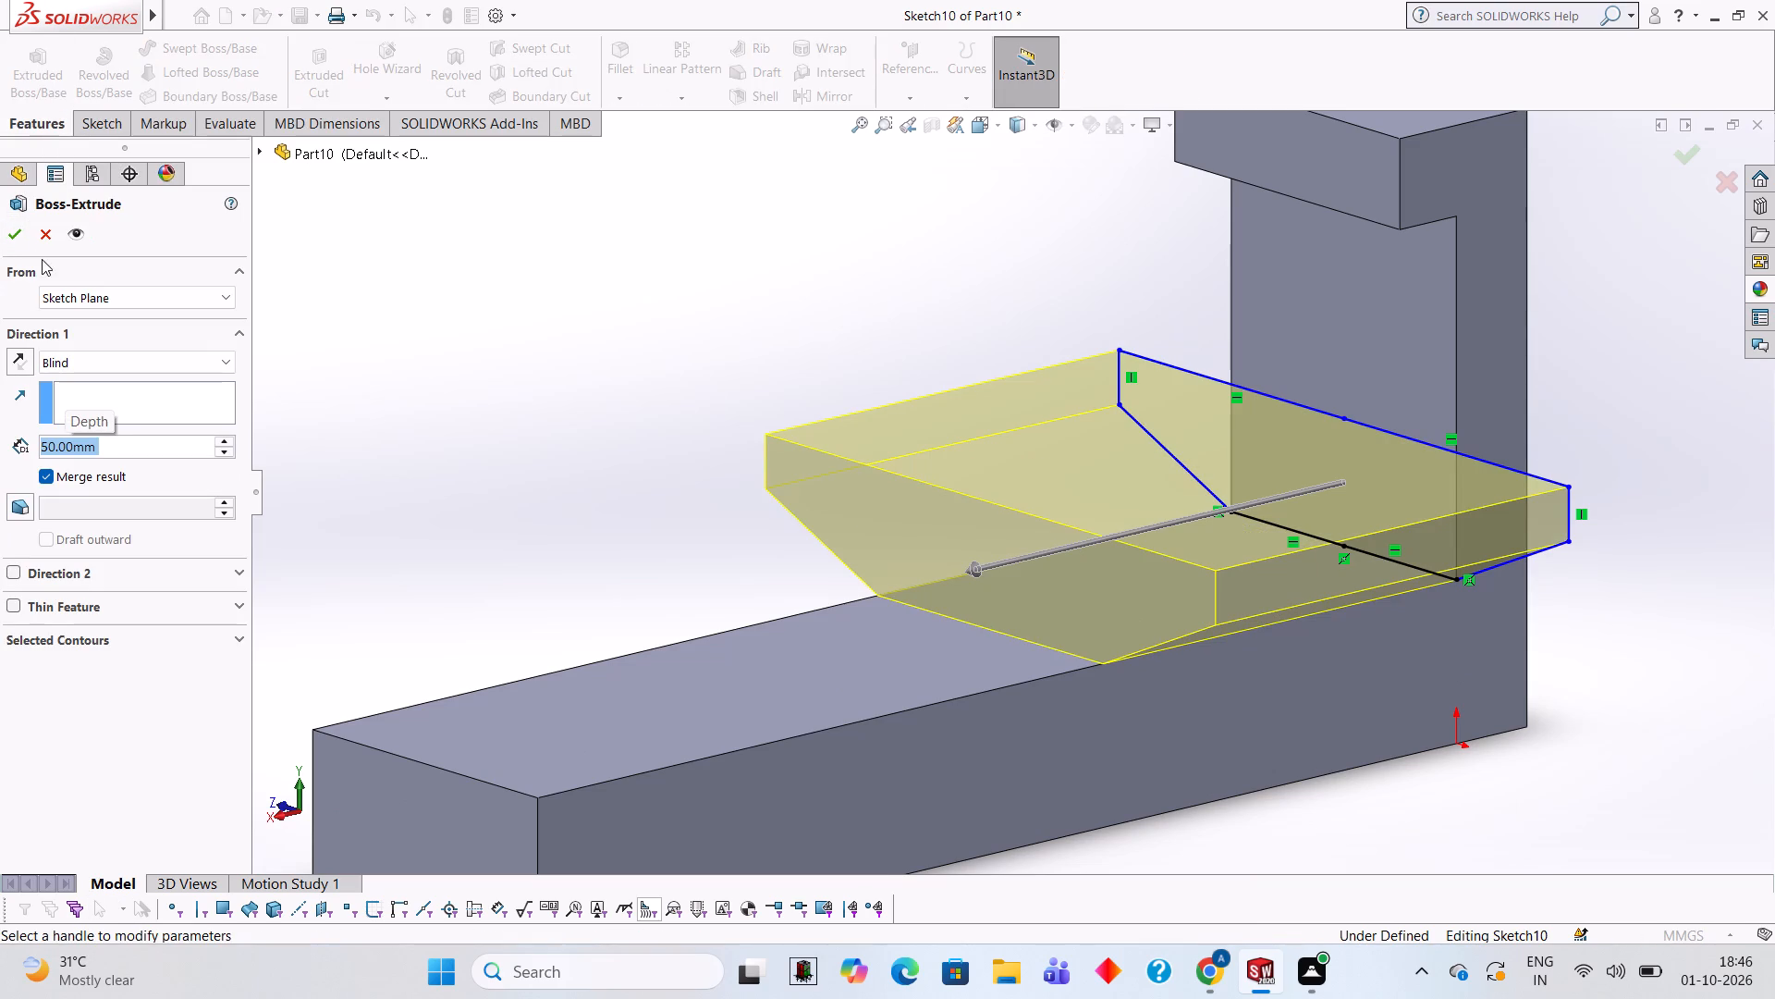
left_click(18, 242)
scroll(628, 469, "up", 1)
middle_click_drag(631, 472, 570, 452)
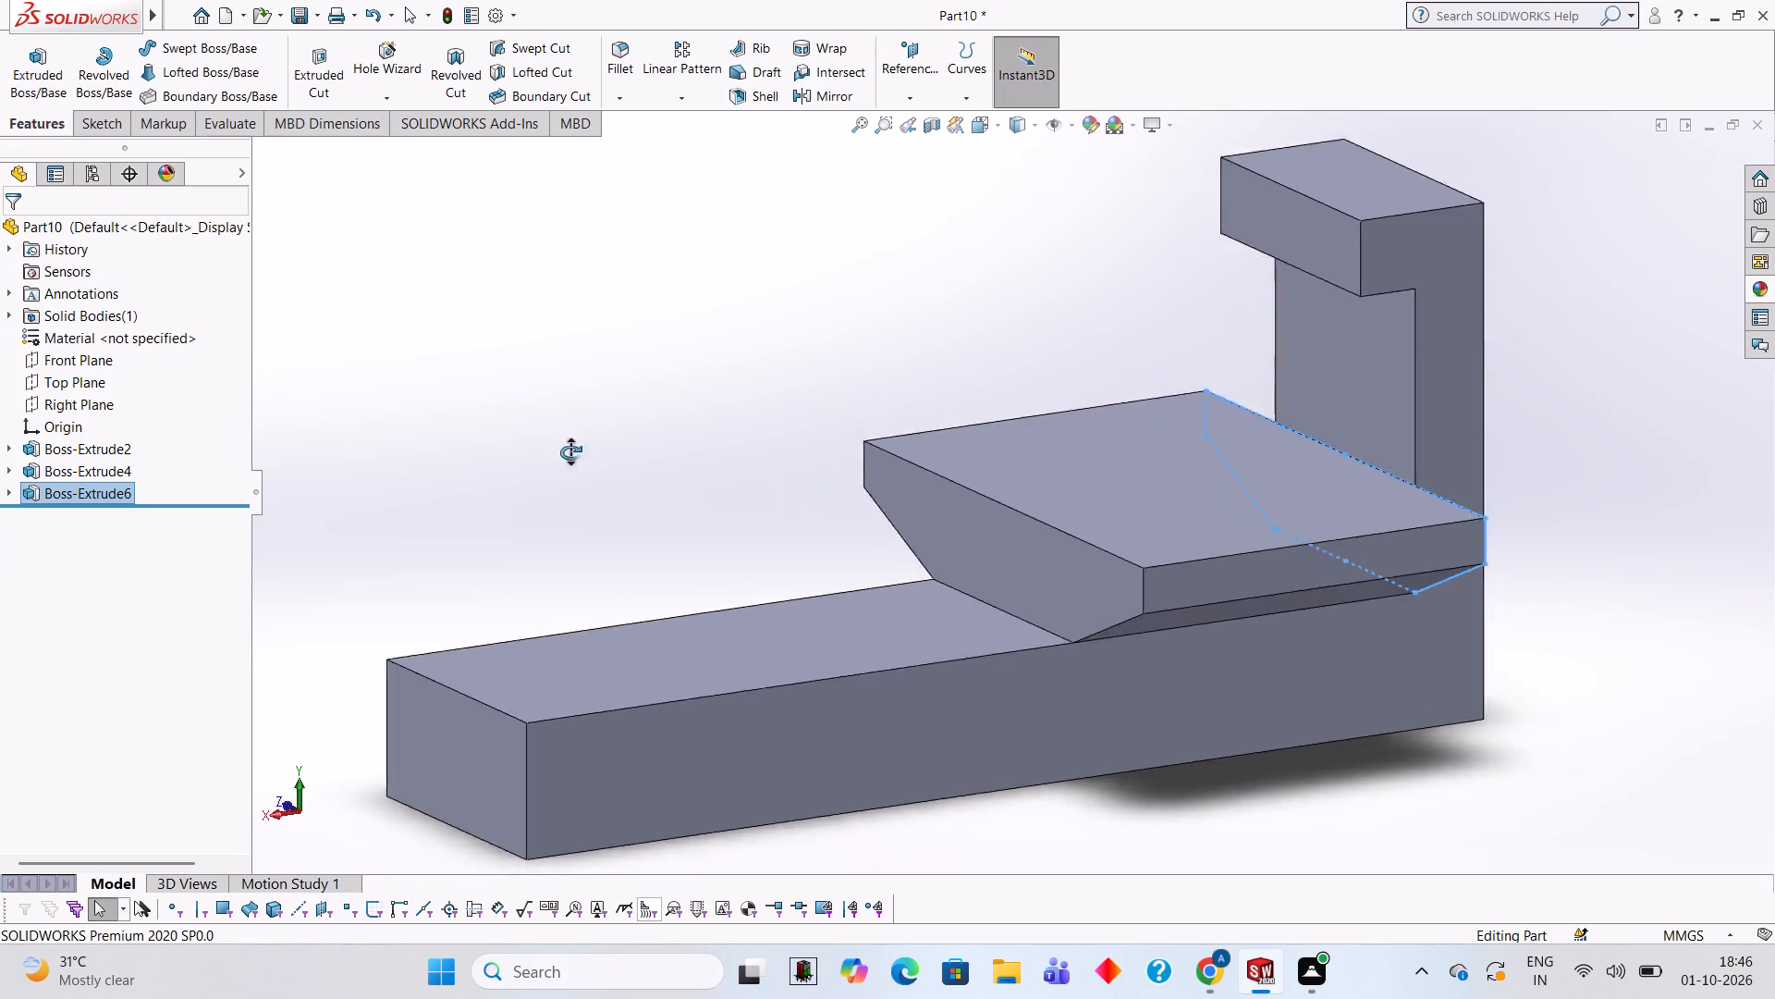
Sketch on the base's long side face a vertical line about 40 mm up from the winged boss's outer lower corner, continued upward by 10 mm.
middle_click_drag(570, 452, 562, 446)
left_click(569, 425)
middle_click_drag(608, 453, 595, 437)
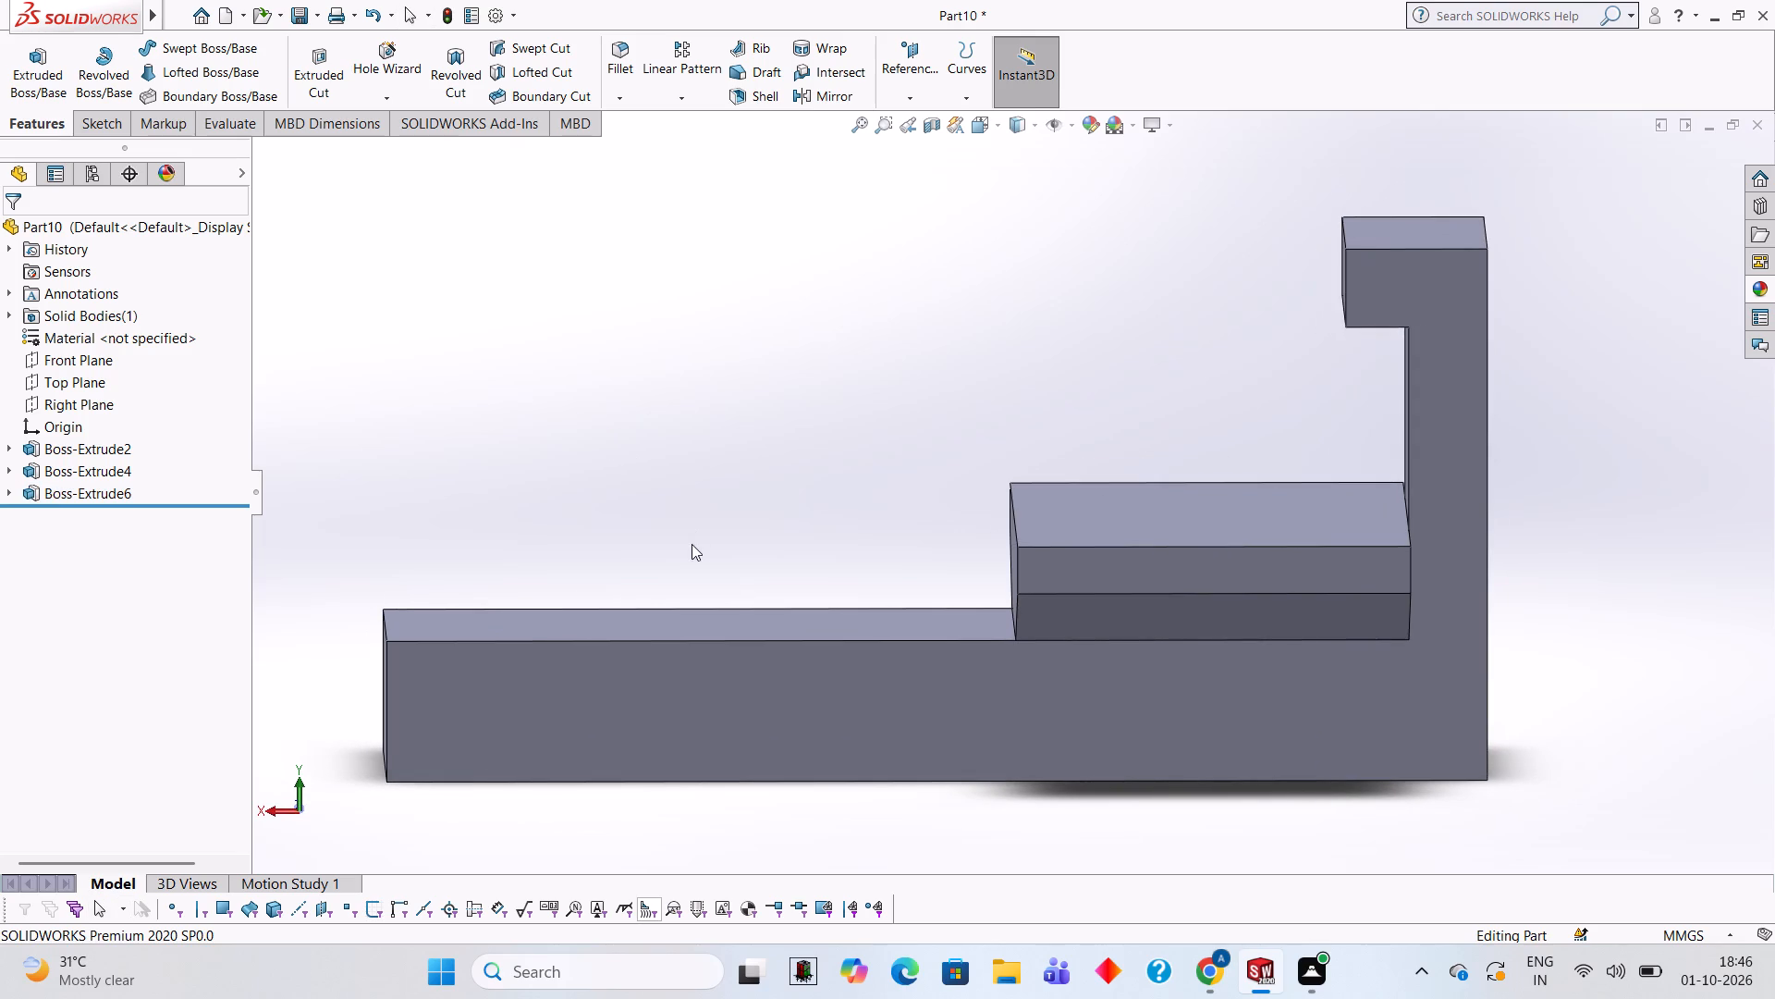
left_click(1101, 693)
left_click(1186, 642)
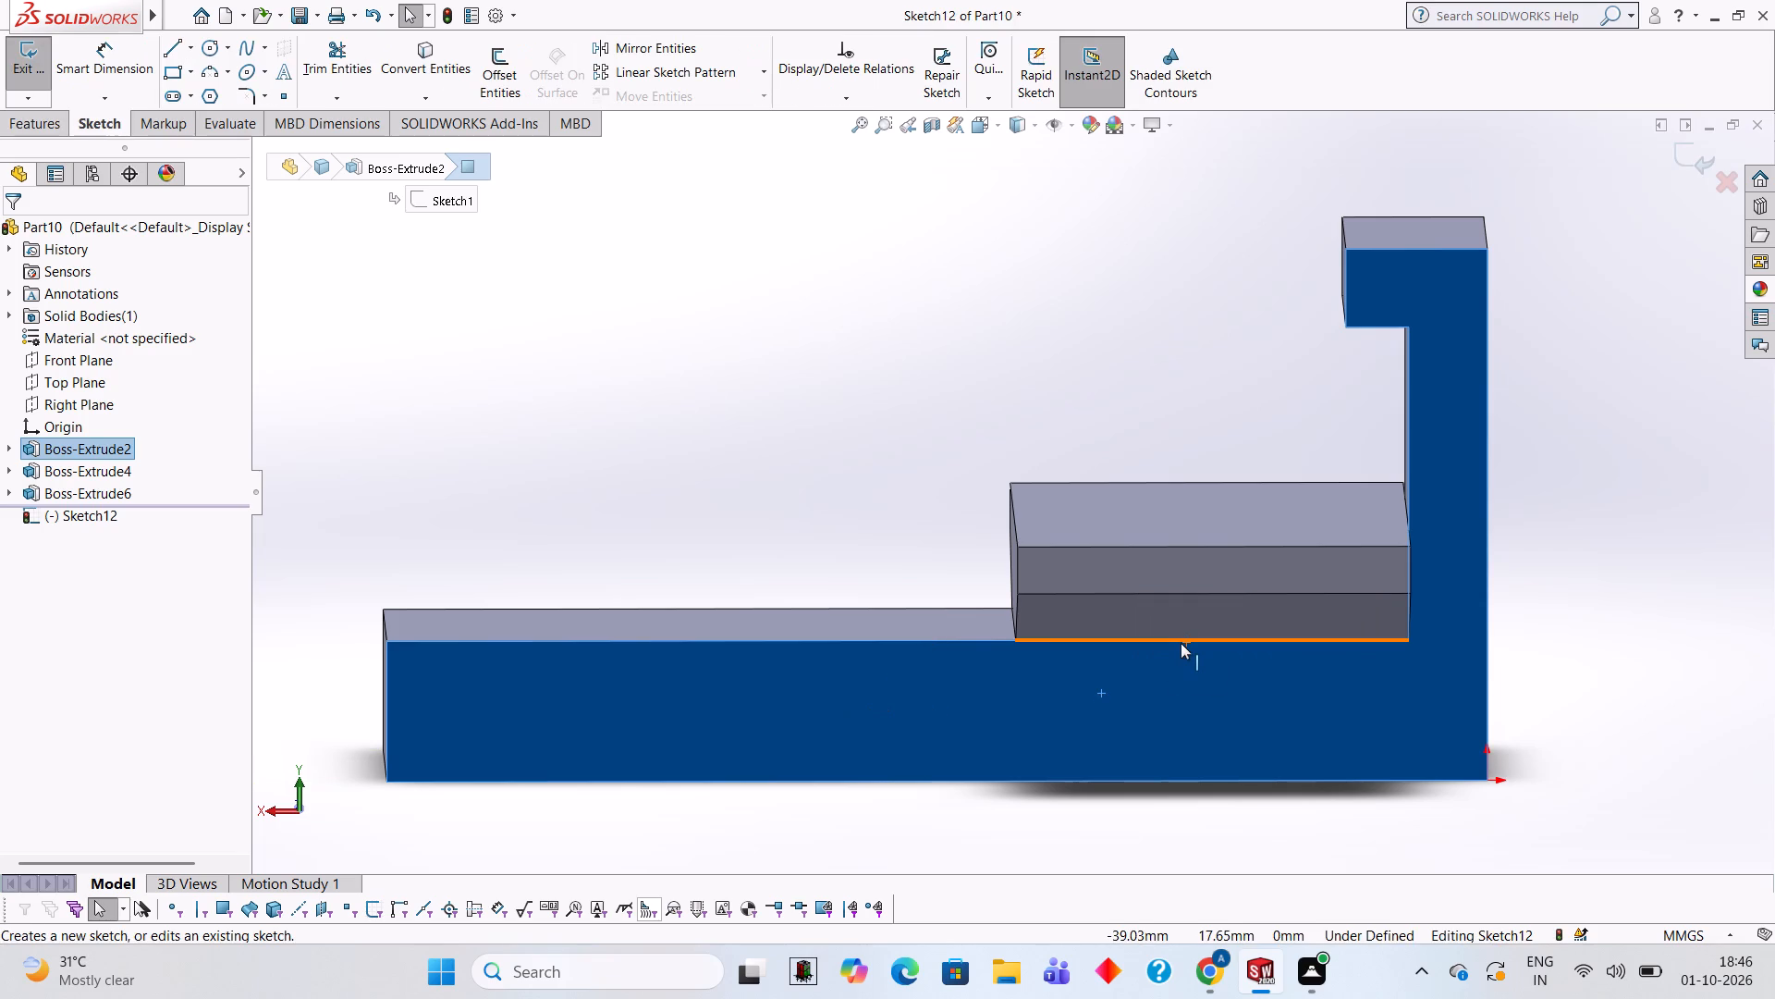
key("ctrl+8")
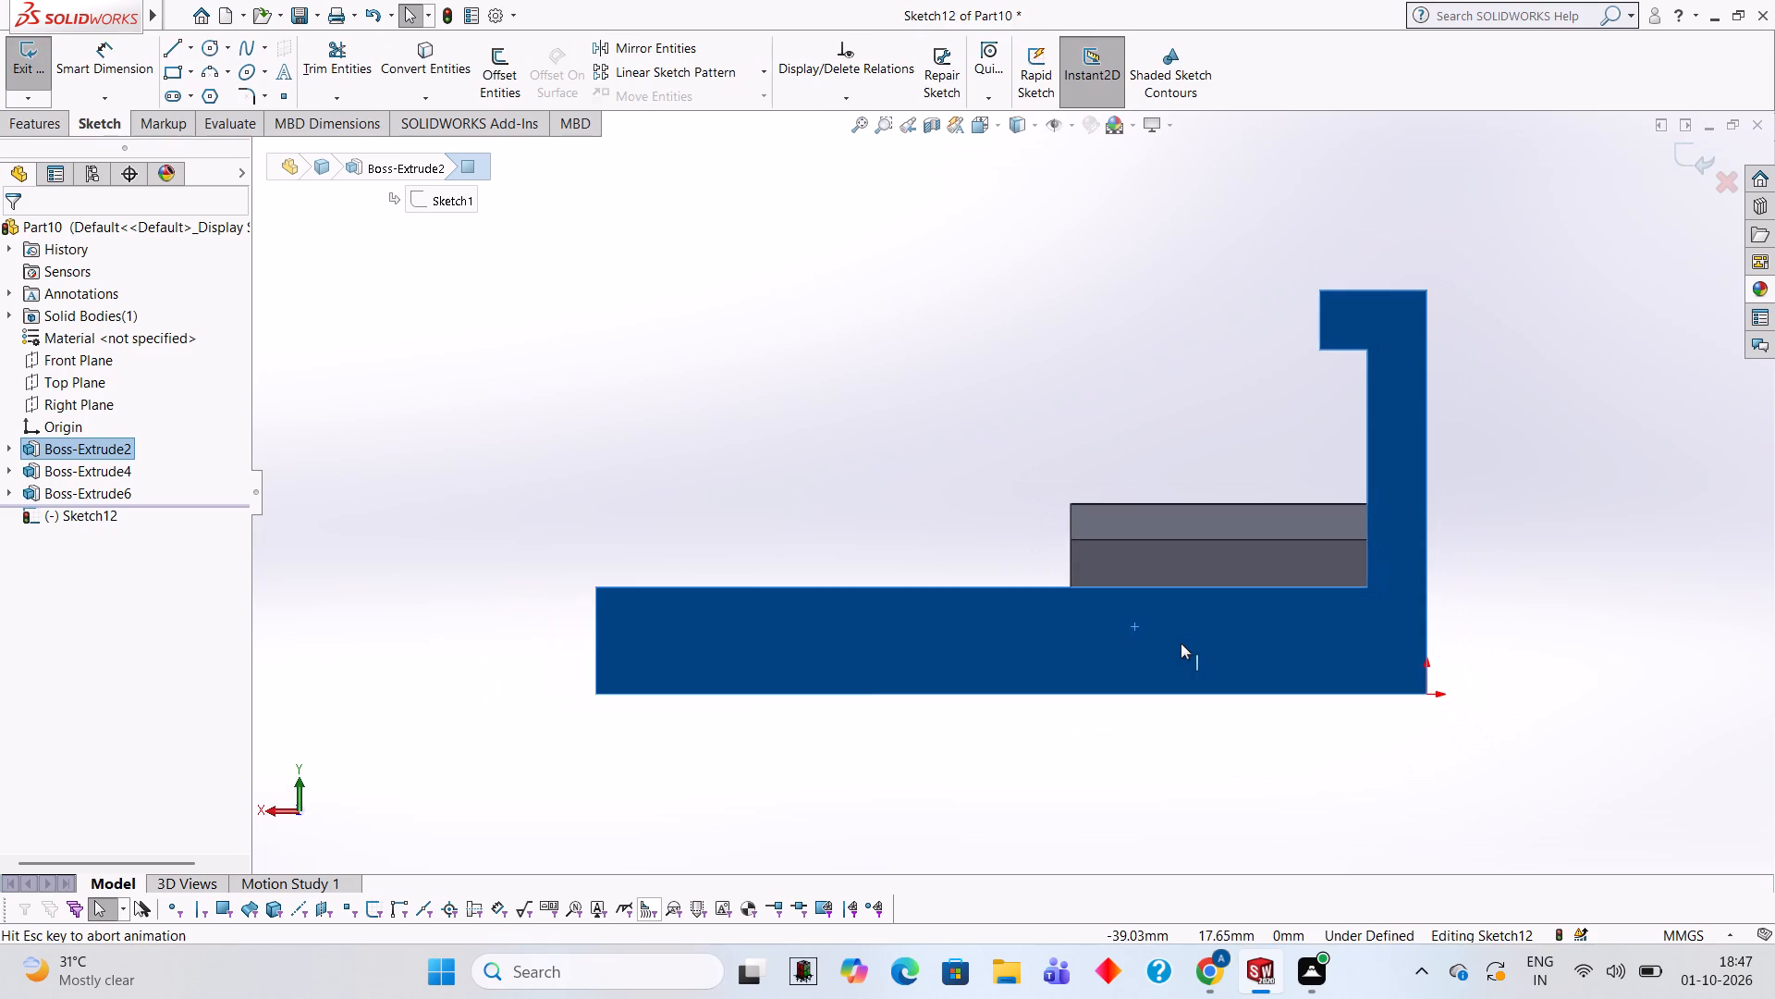
left_click(176, 45)
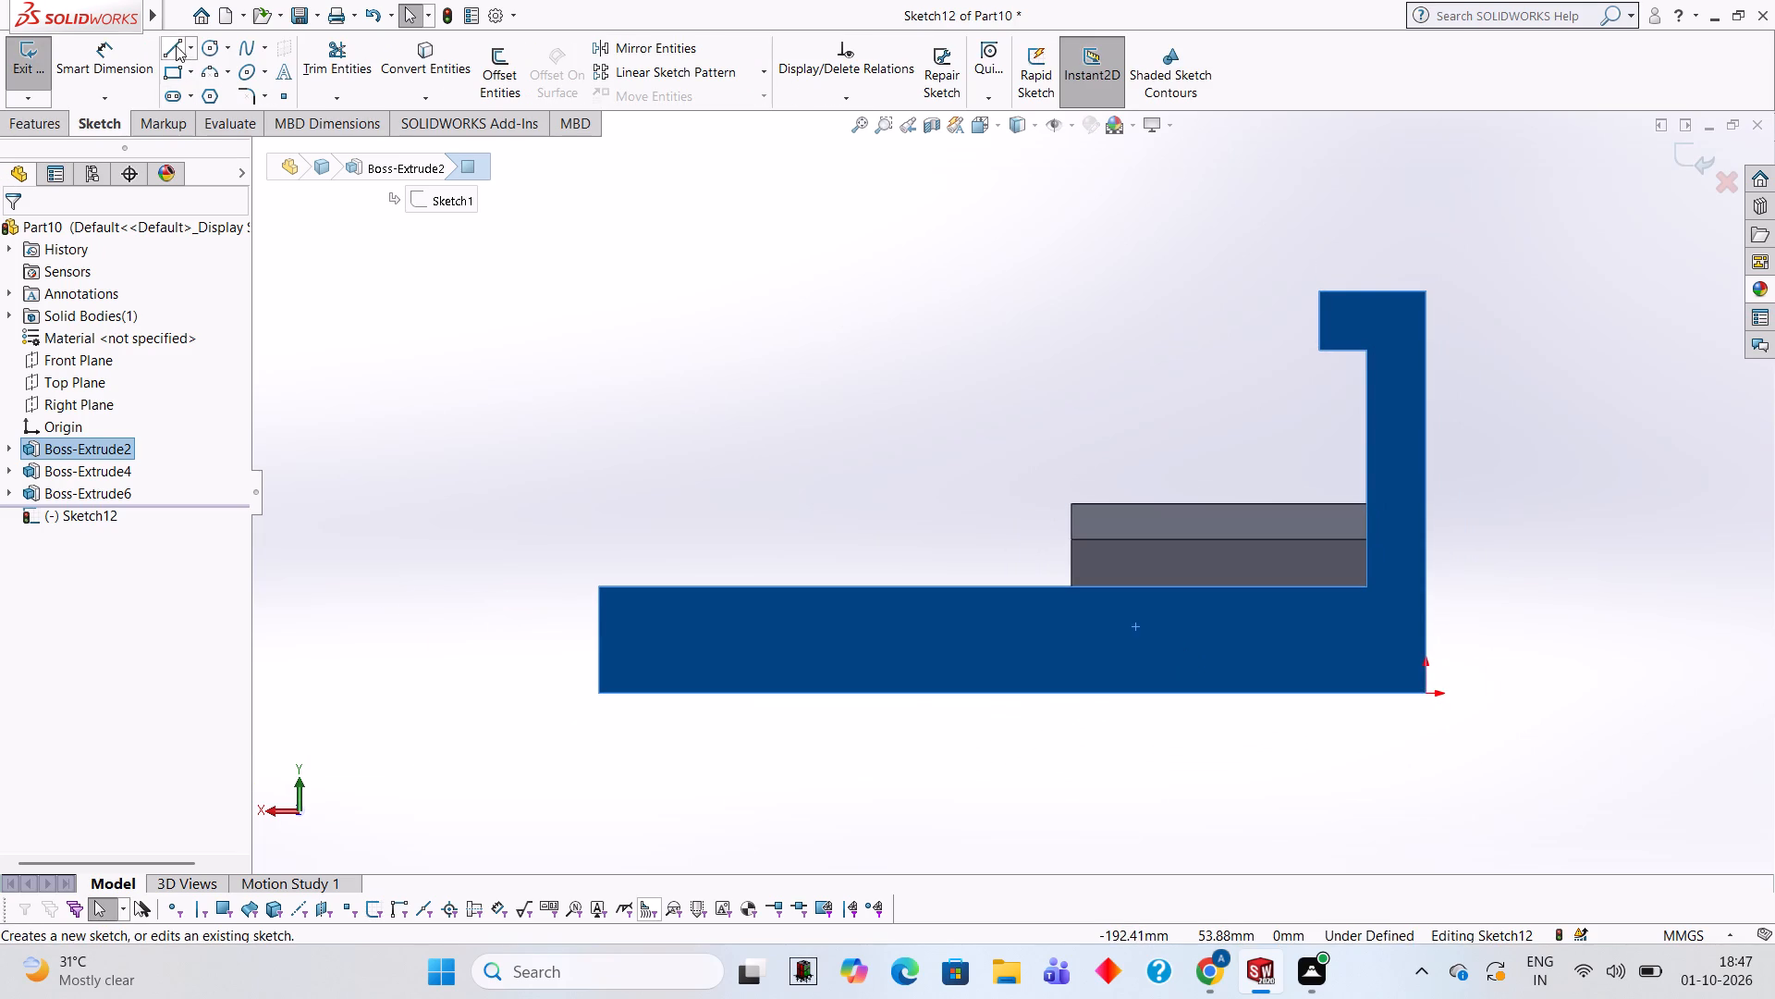
left_click(1069, 585)
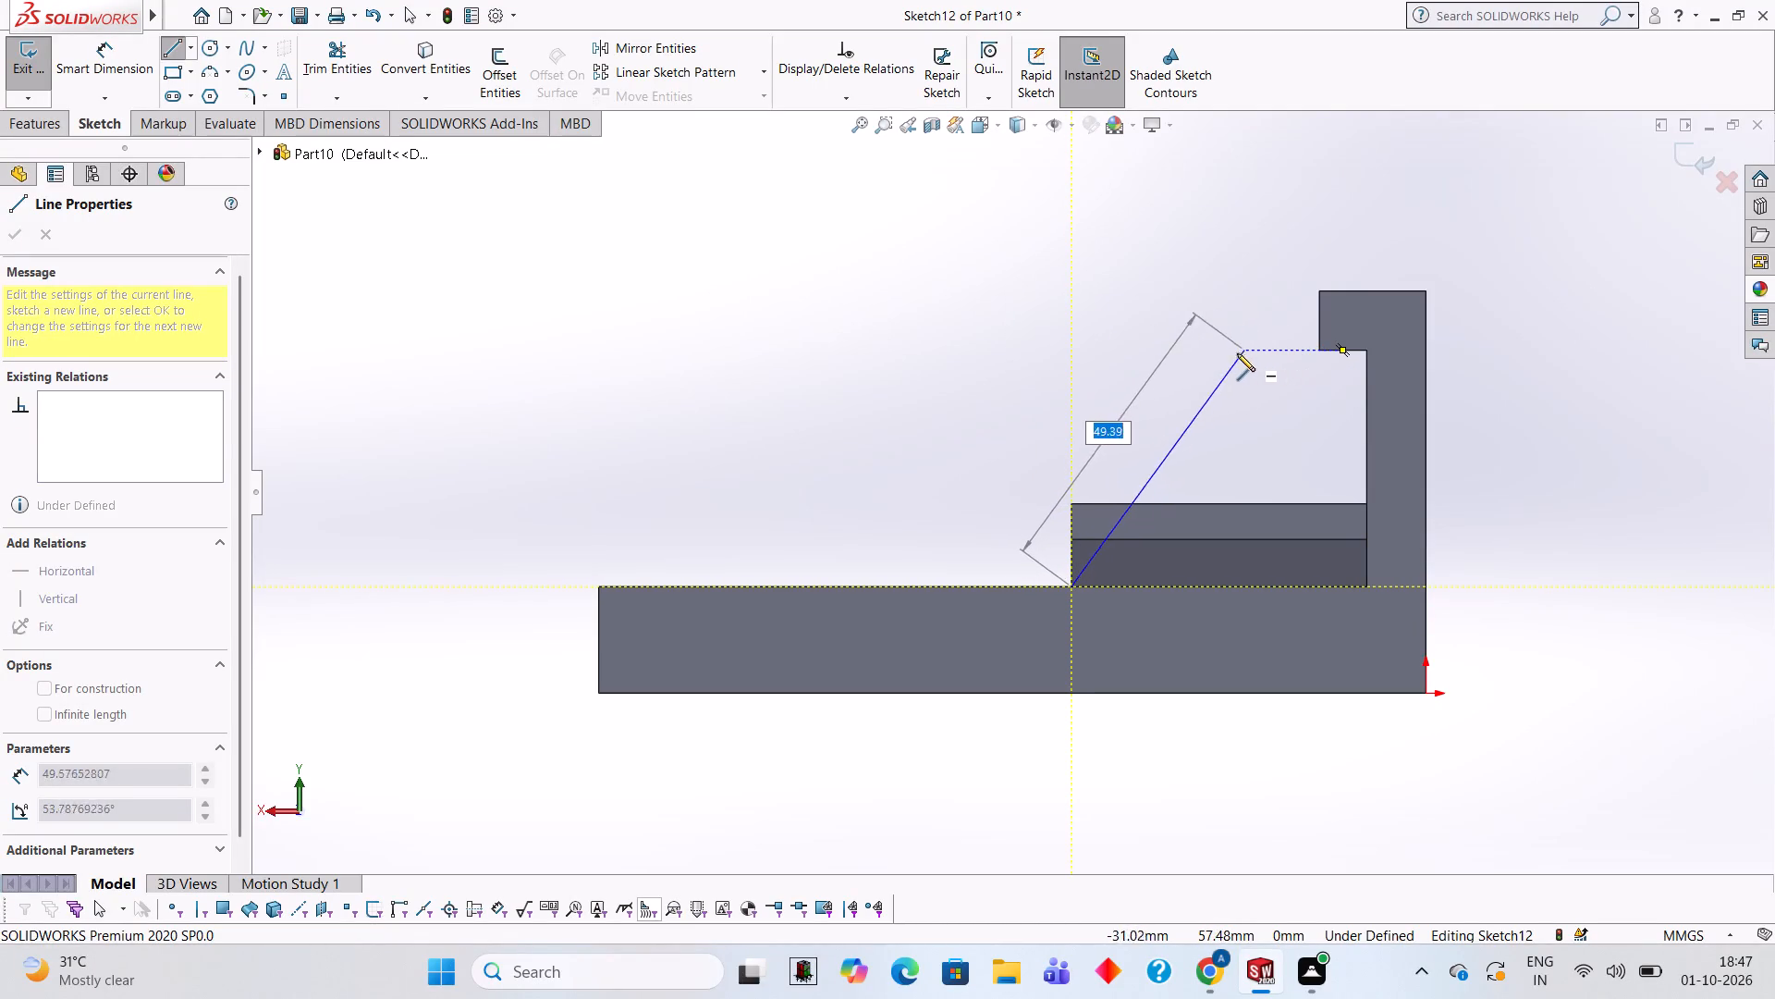
left_click(1073, 347)
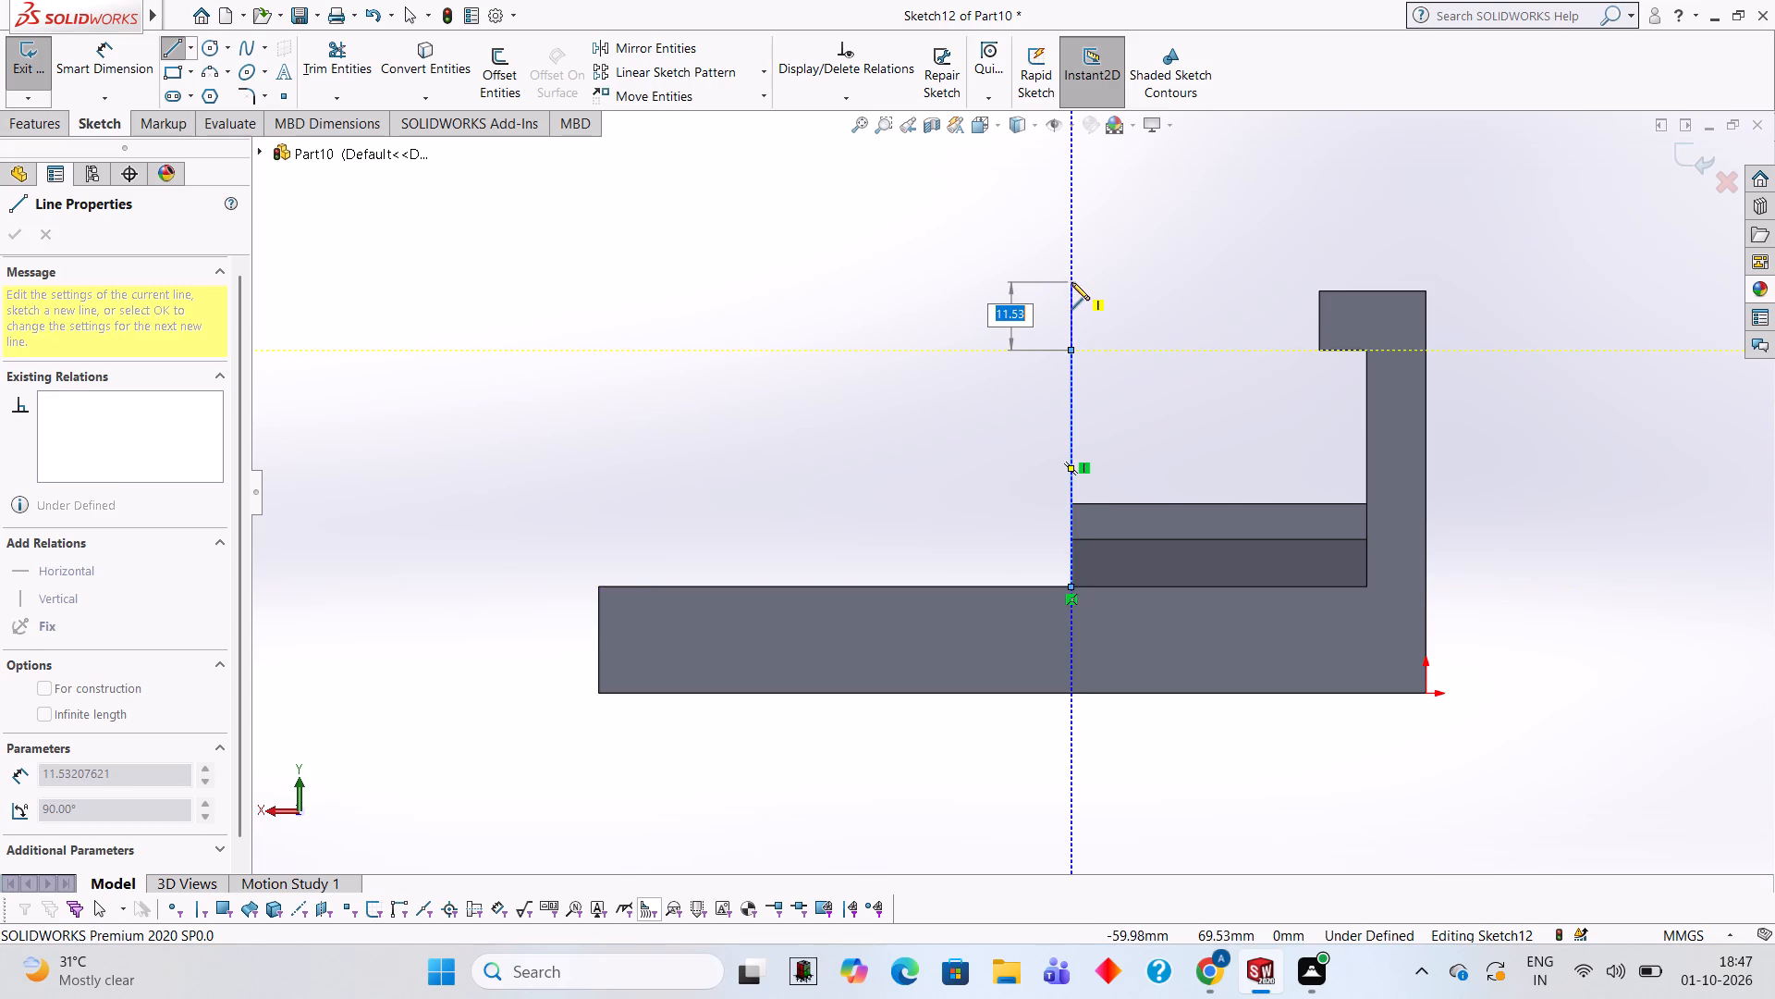
type("10")
key("Return")
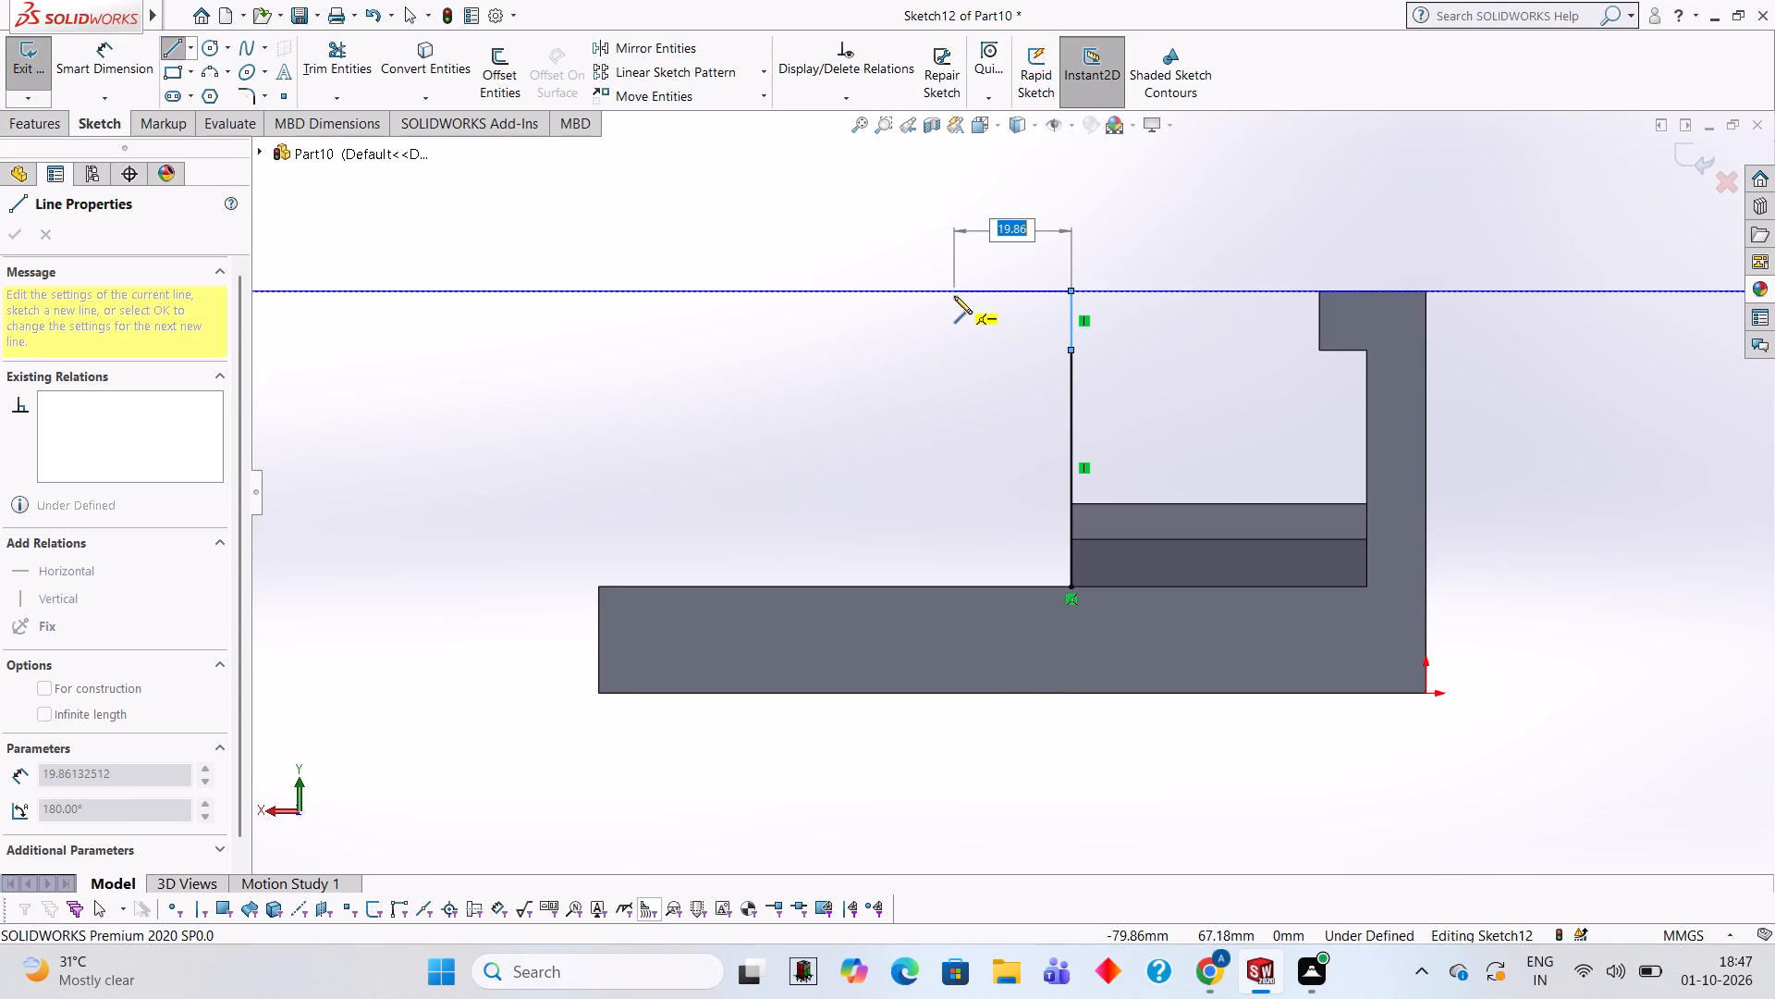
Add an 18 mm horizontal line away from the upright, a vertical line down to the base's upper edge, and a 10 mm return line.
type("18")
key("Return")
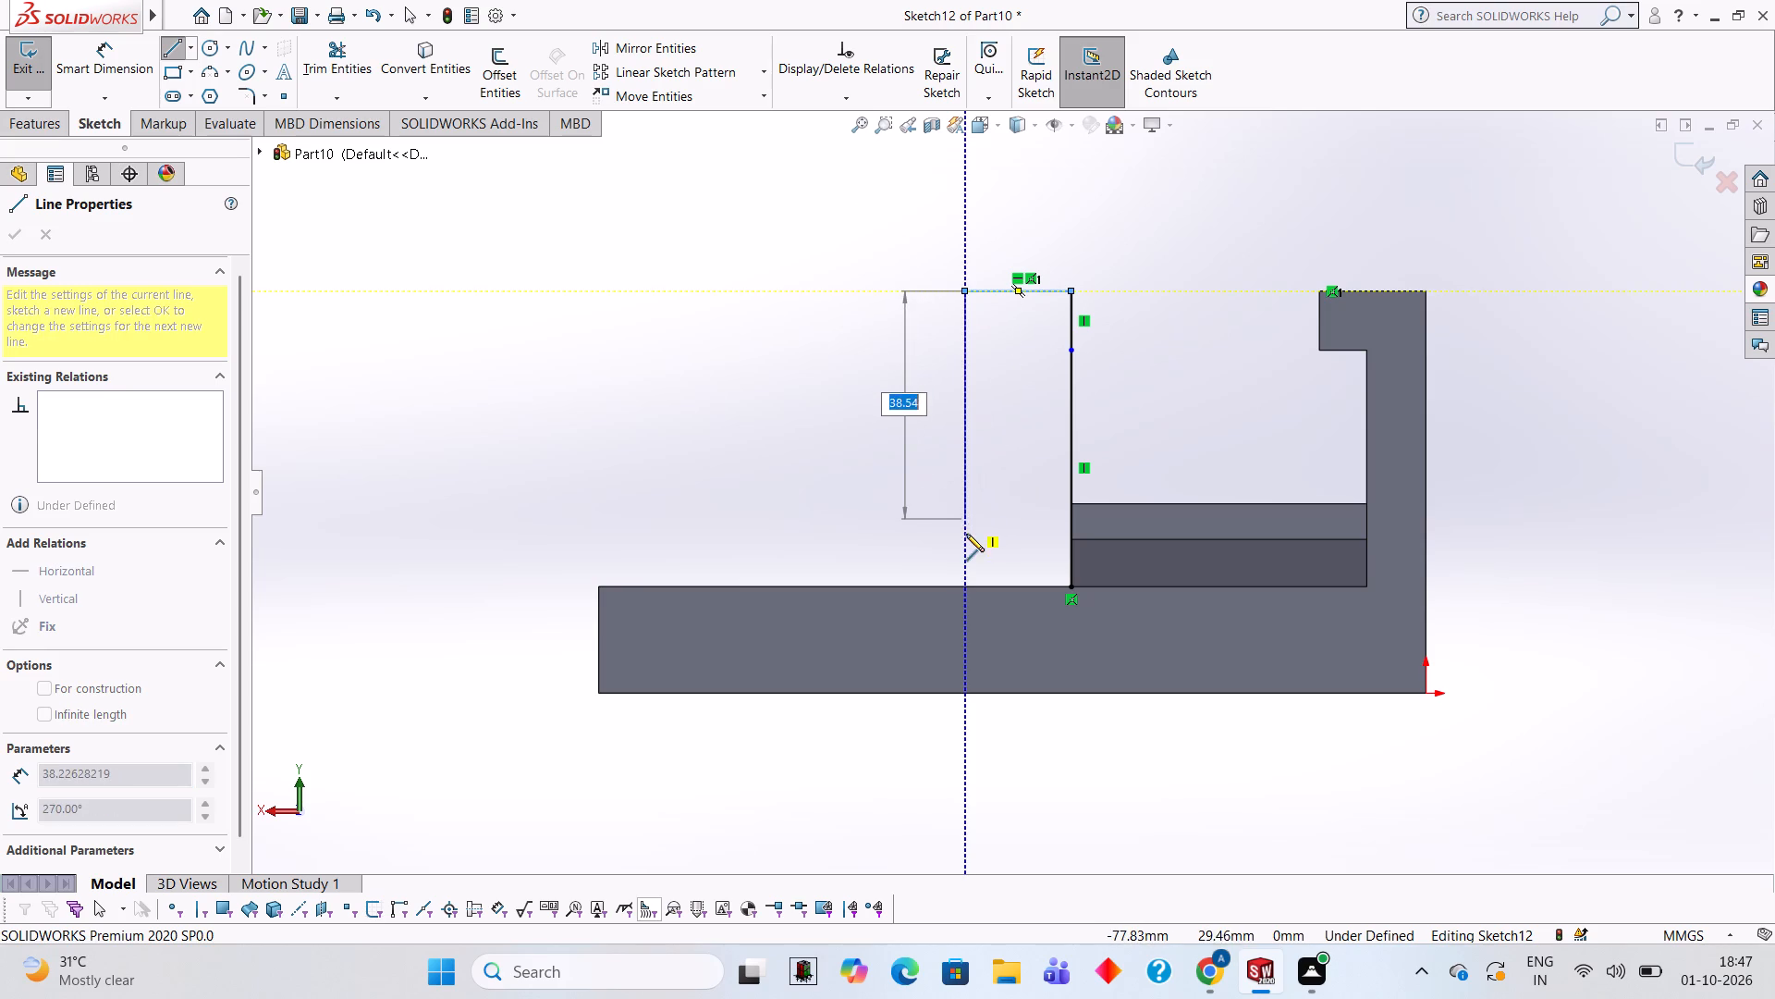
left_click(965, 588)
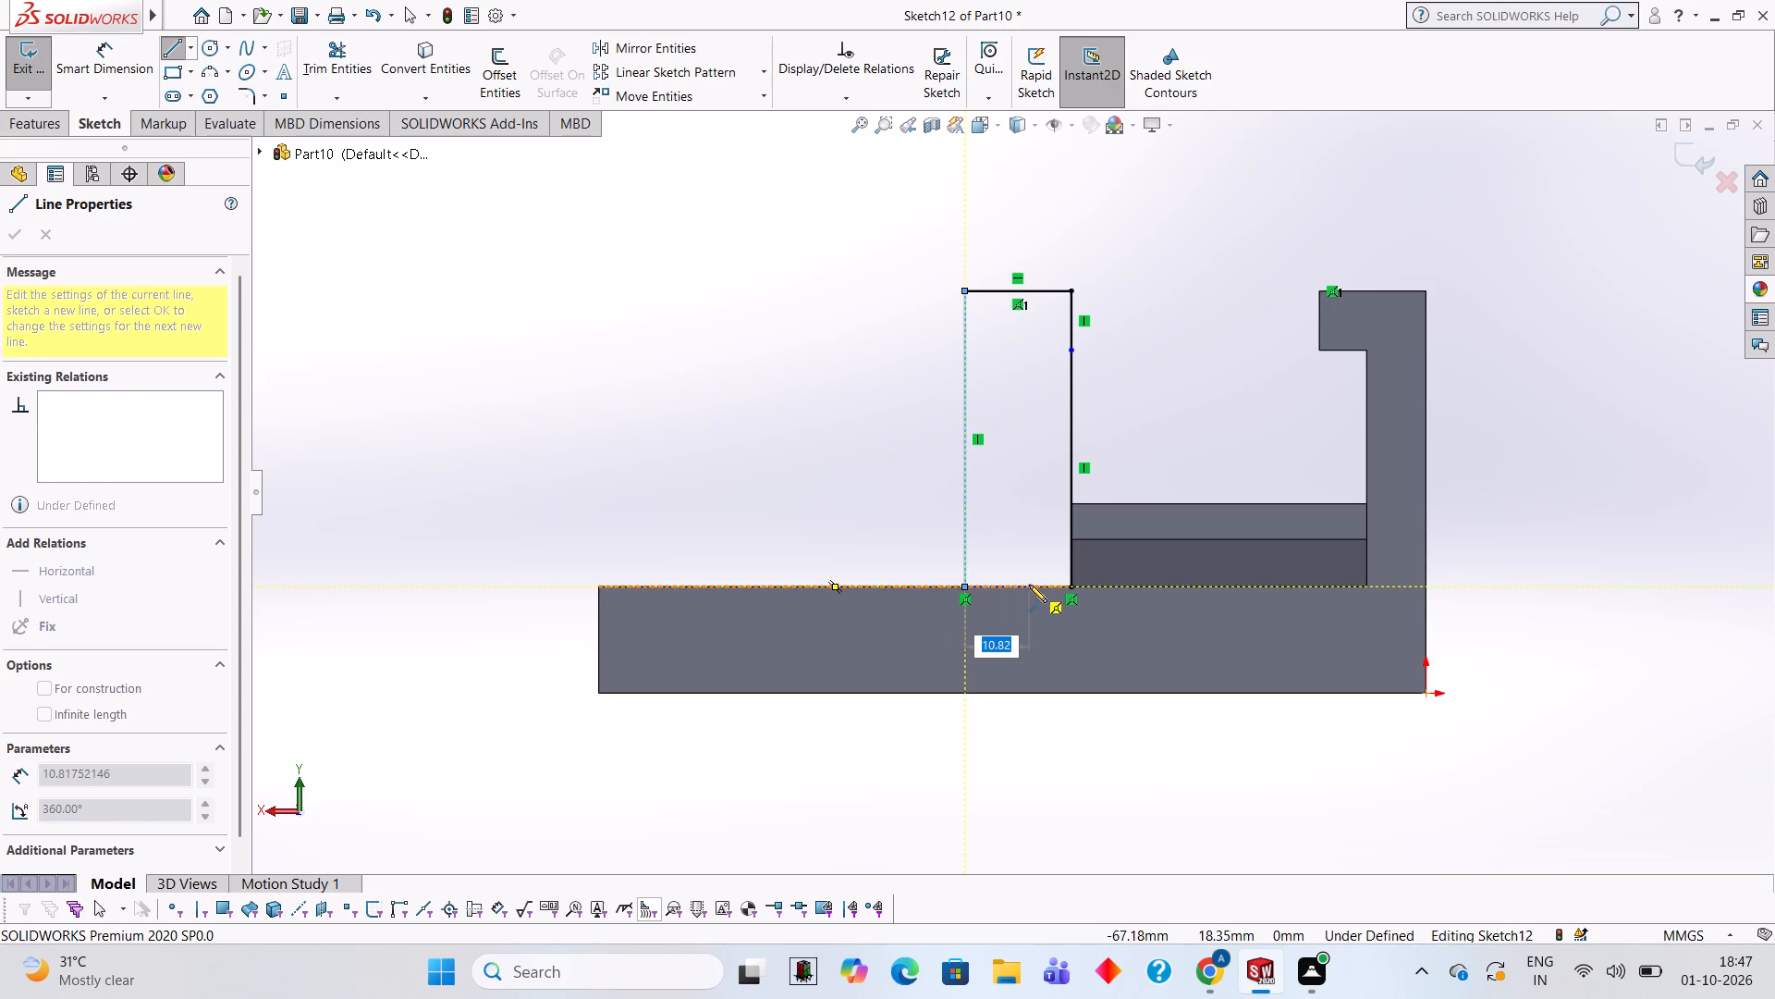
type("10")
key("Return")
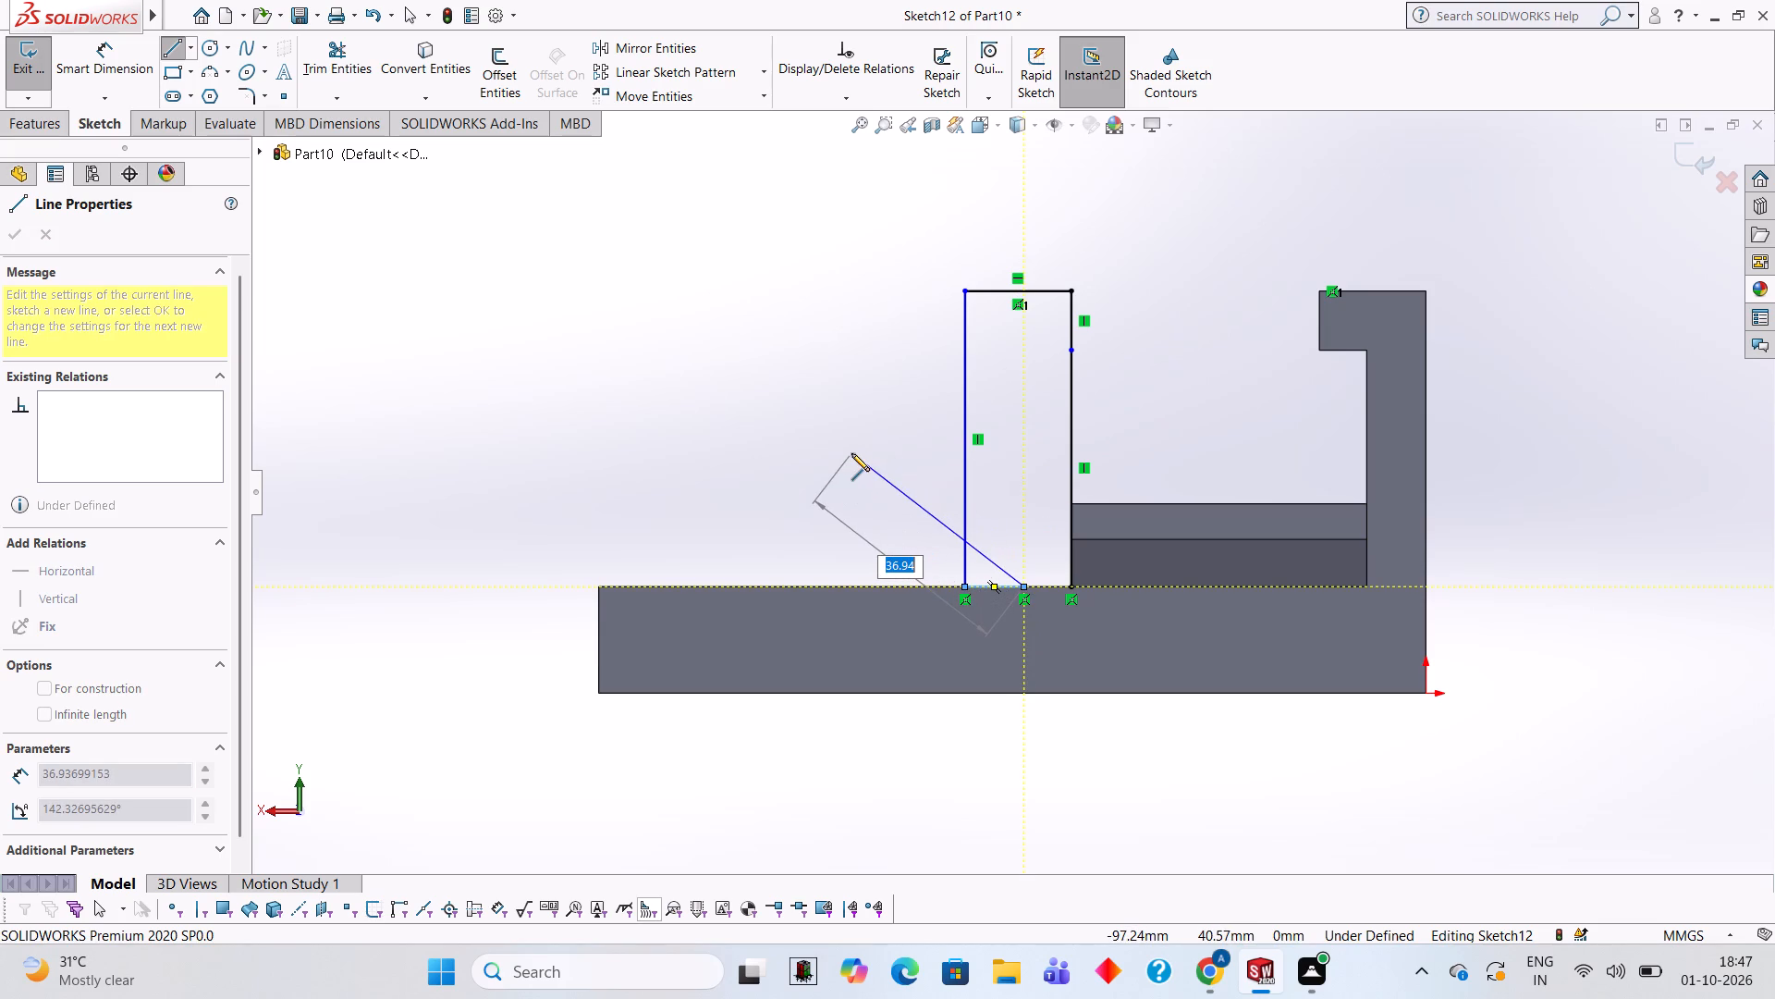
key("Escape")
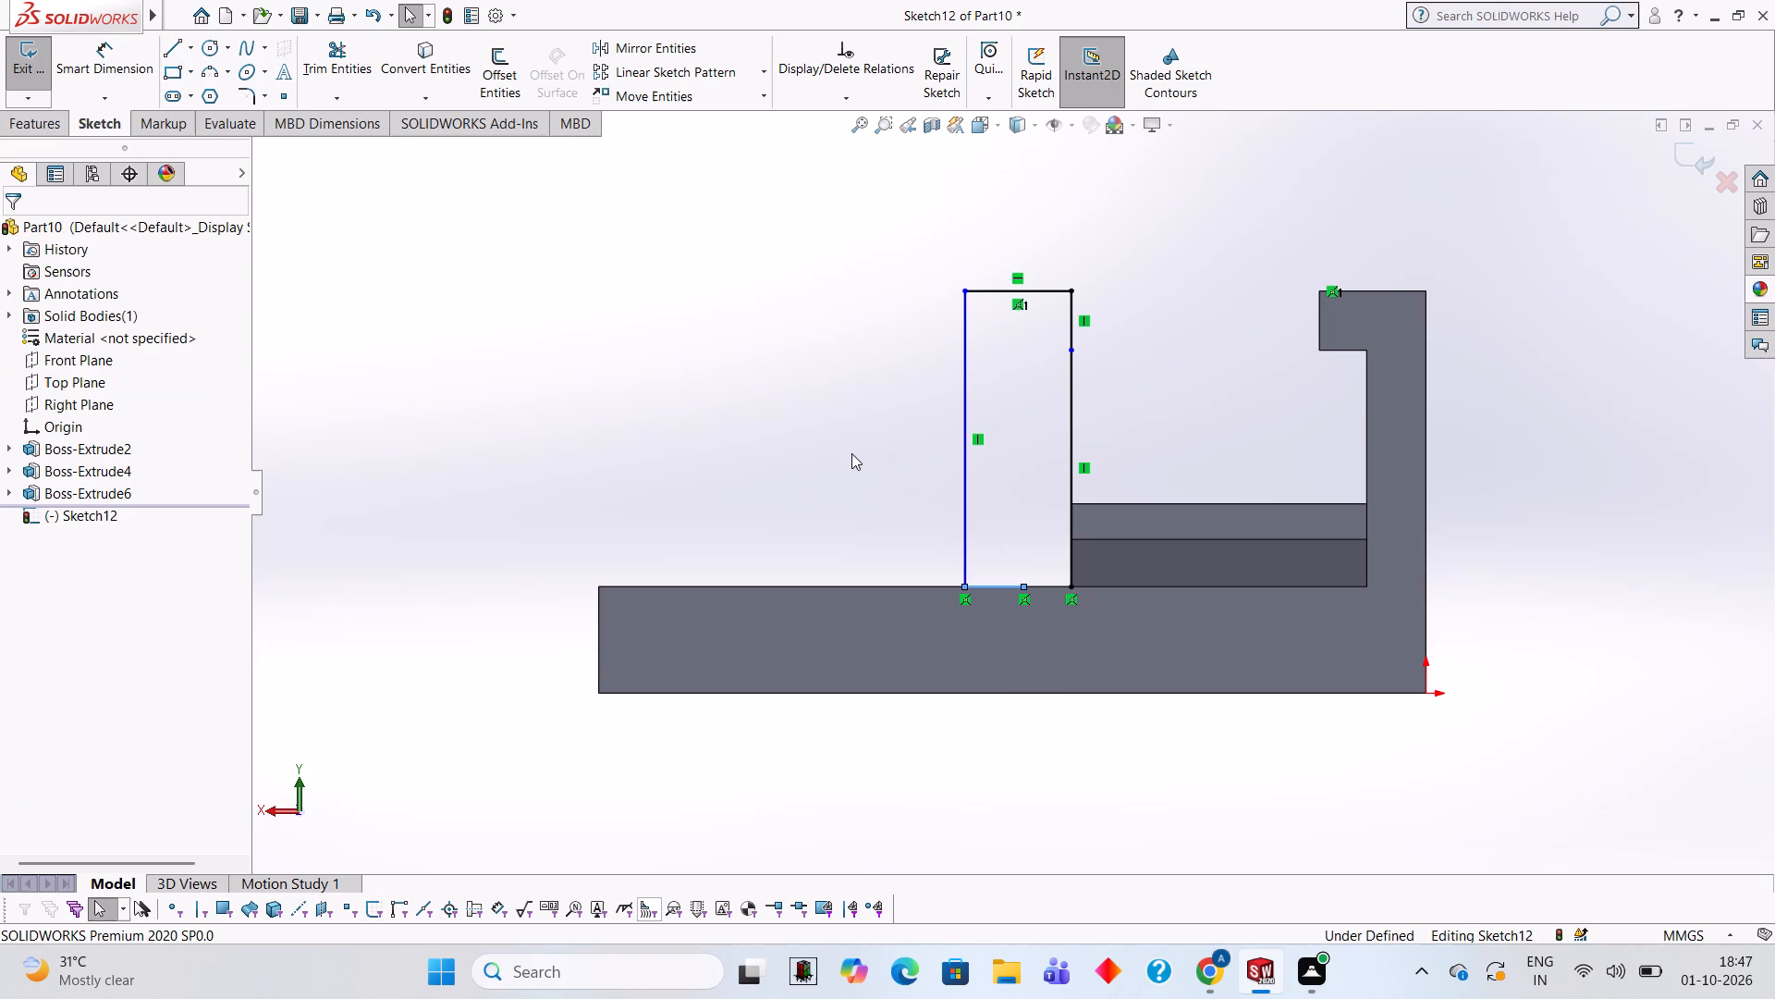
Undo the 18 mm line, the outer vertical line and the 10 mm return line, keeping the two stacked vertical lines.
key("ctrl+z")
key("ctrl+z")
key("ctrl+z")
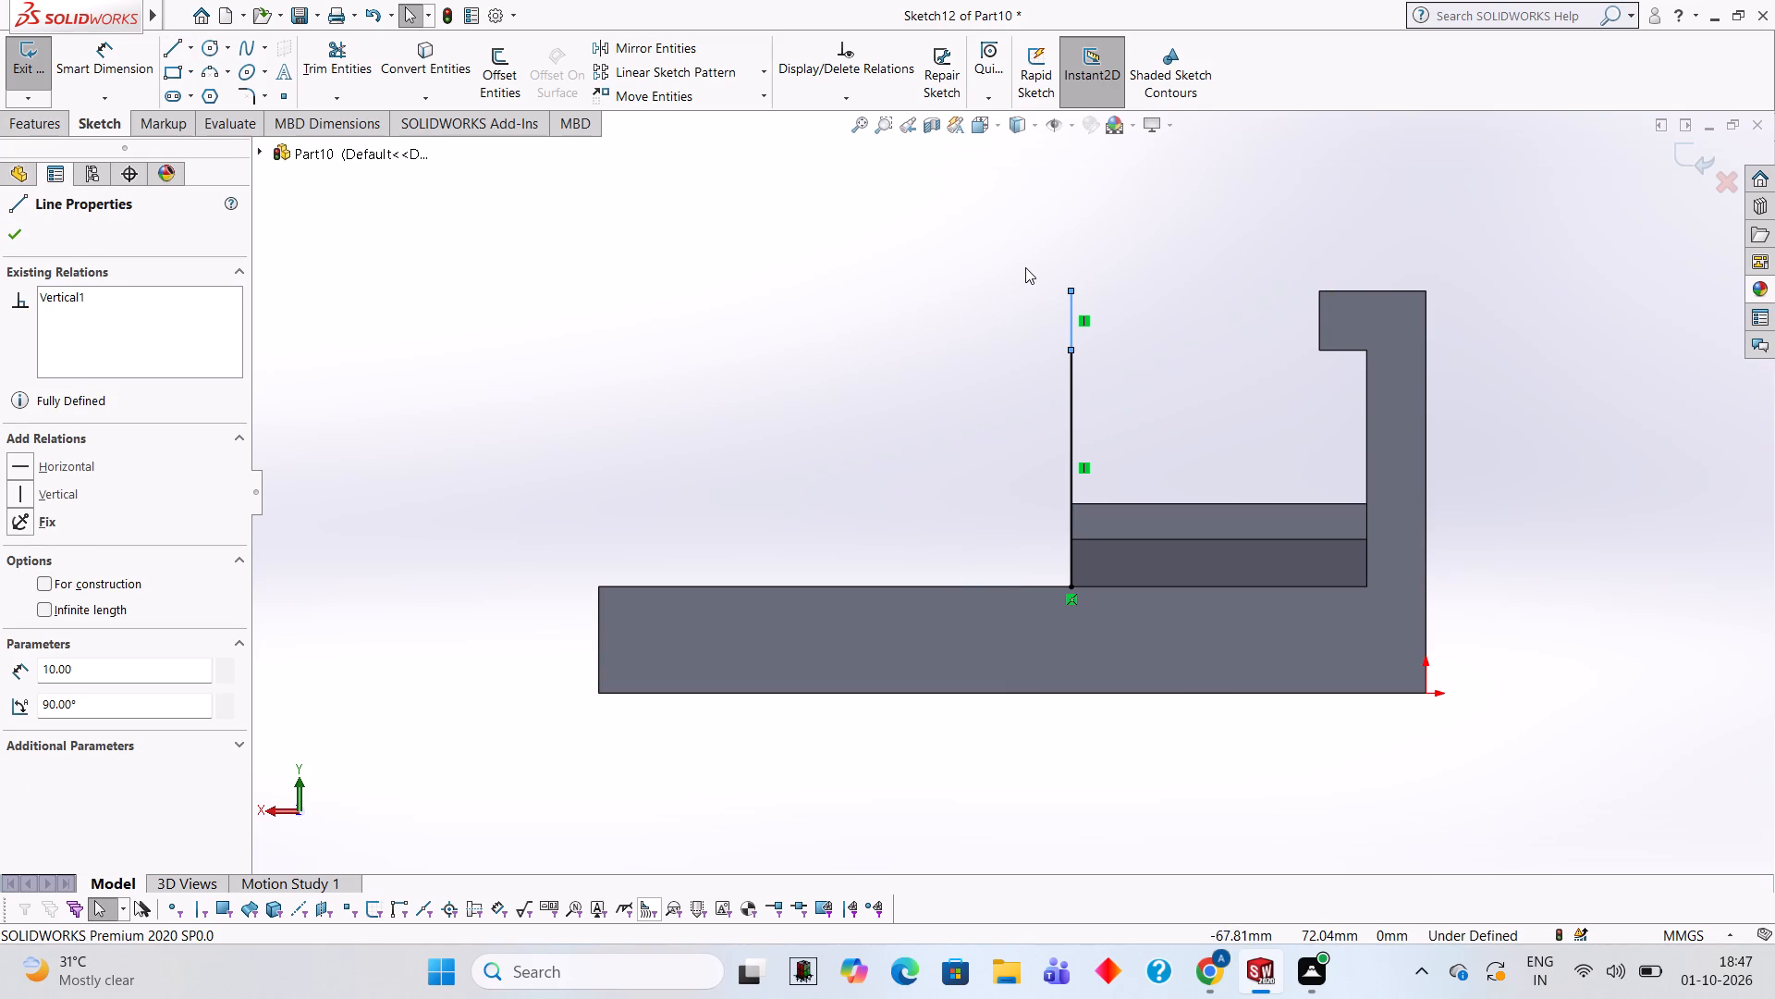
Complete the hooked outline: 10 mm outward along the base edge, 50 mm up, 18 mm toward the upright, 10 mm down, and back to the vertical line.
left_click(174, 47)
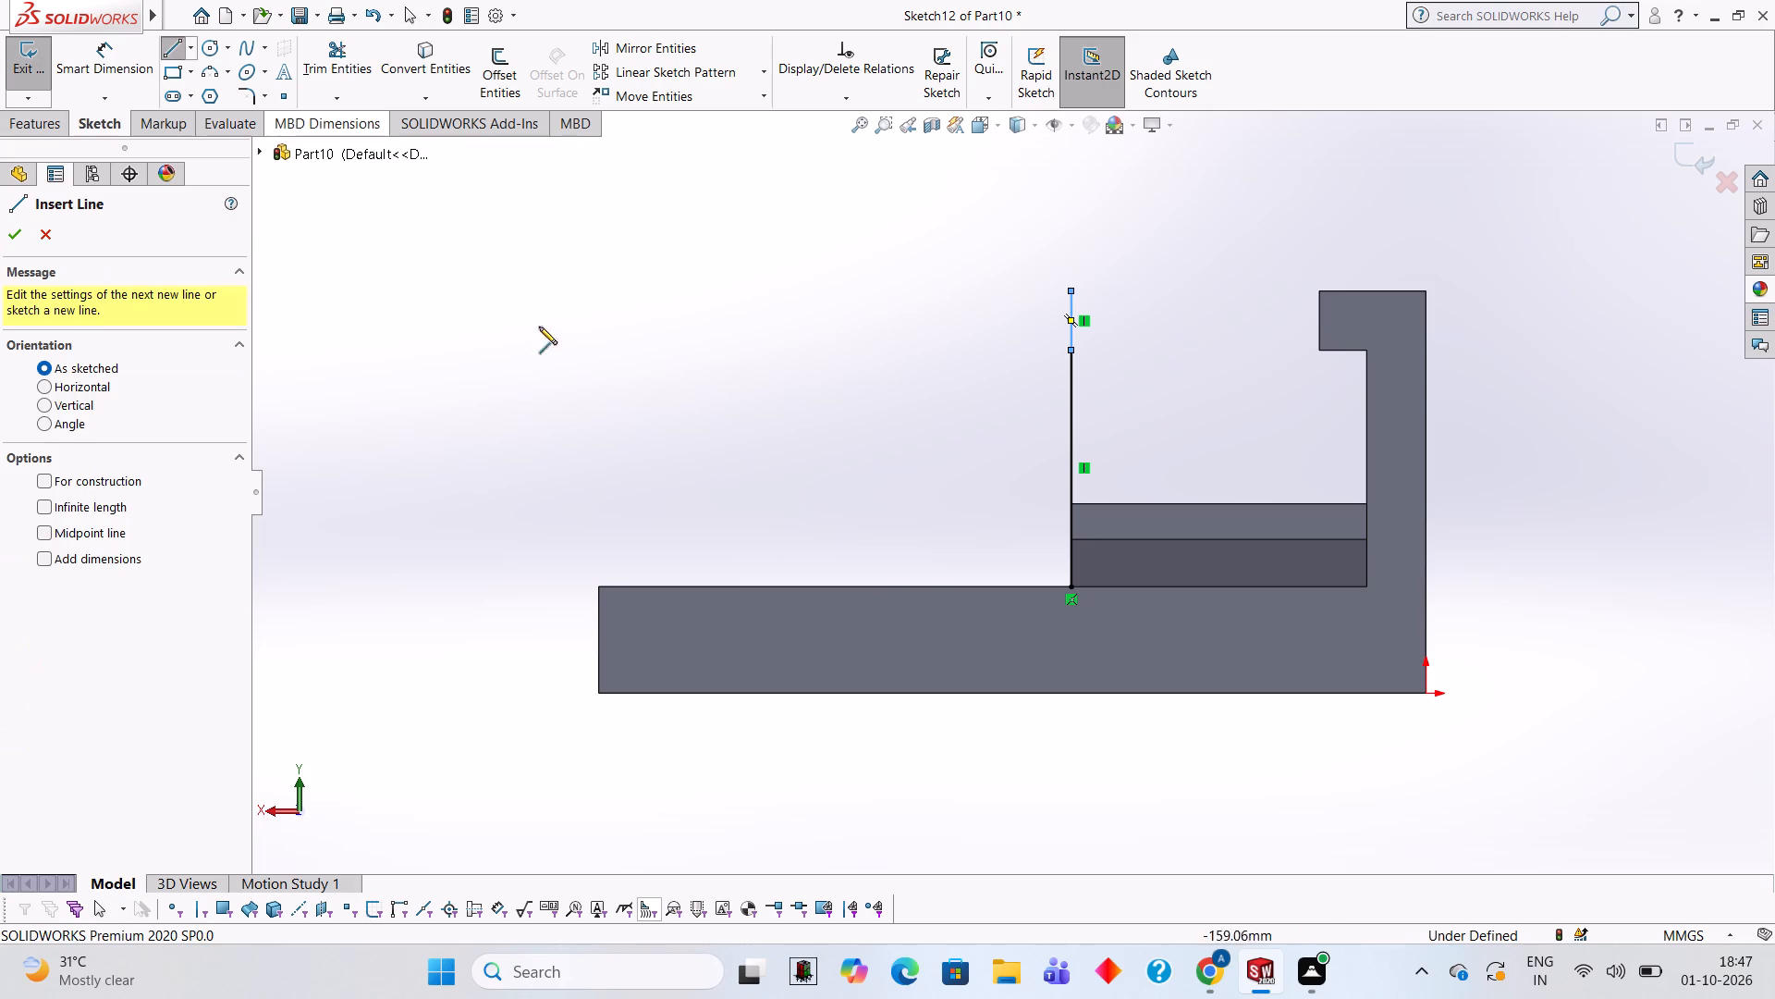
left_click(1072, 586)
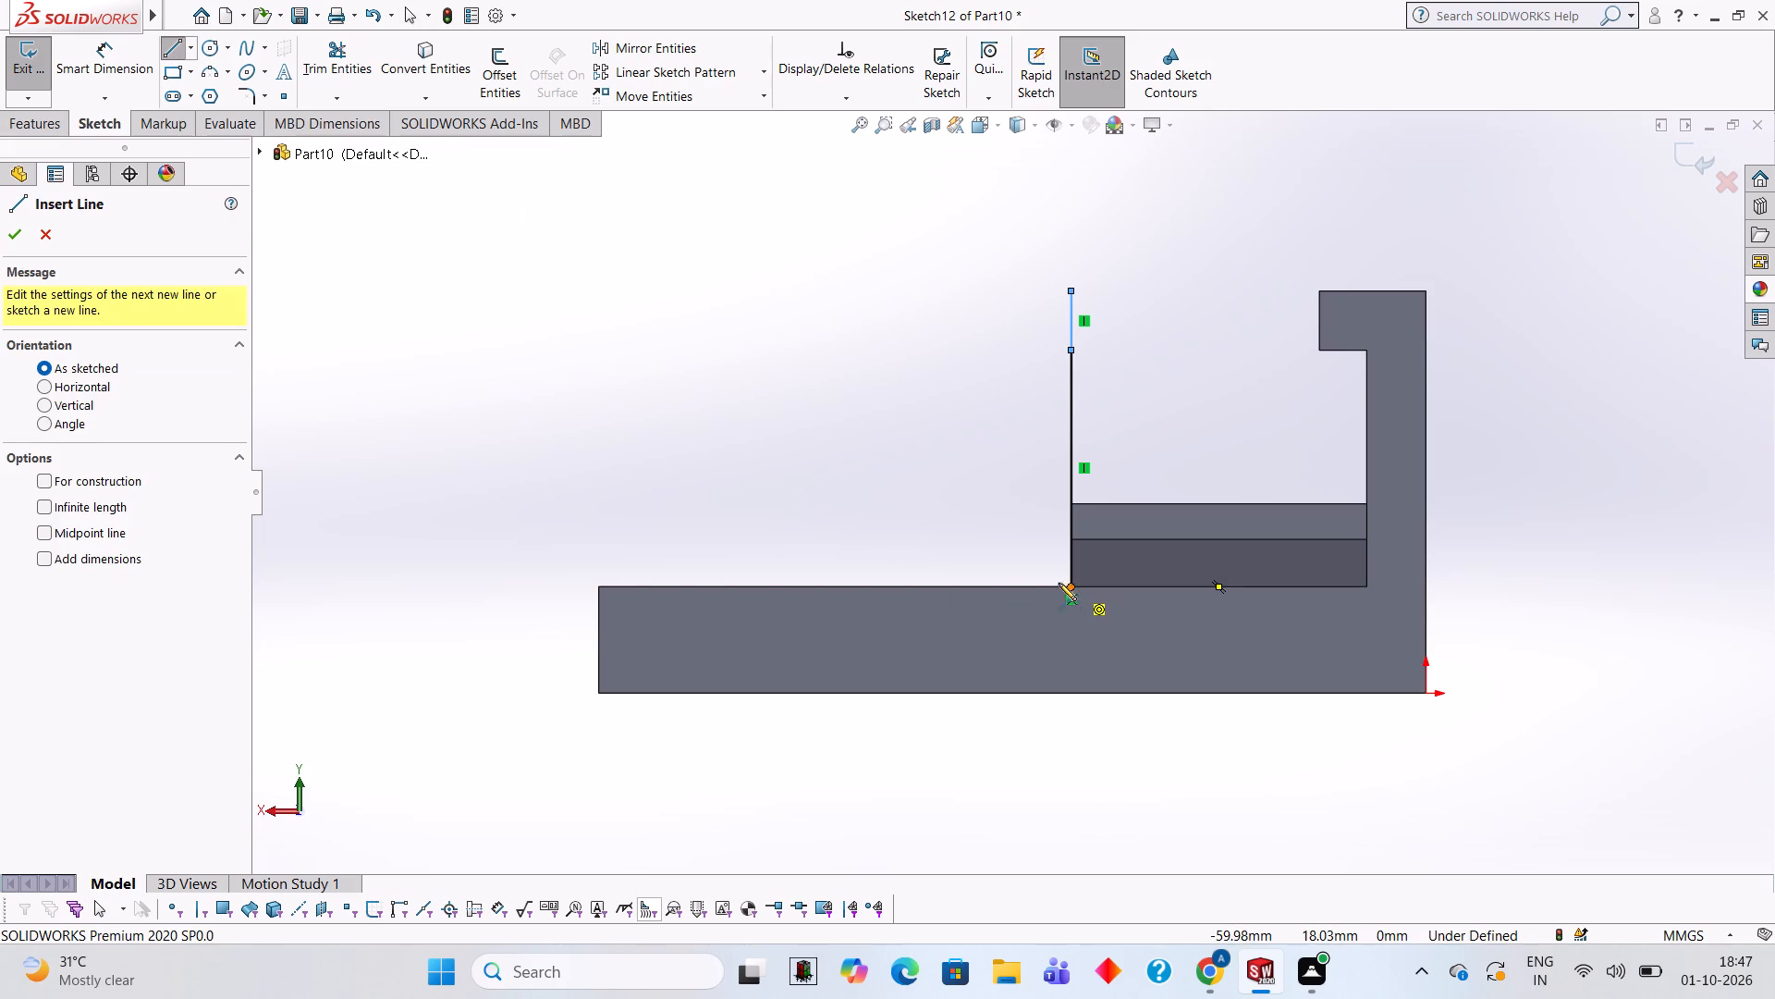
type("10")
key("Return")
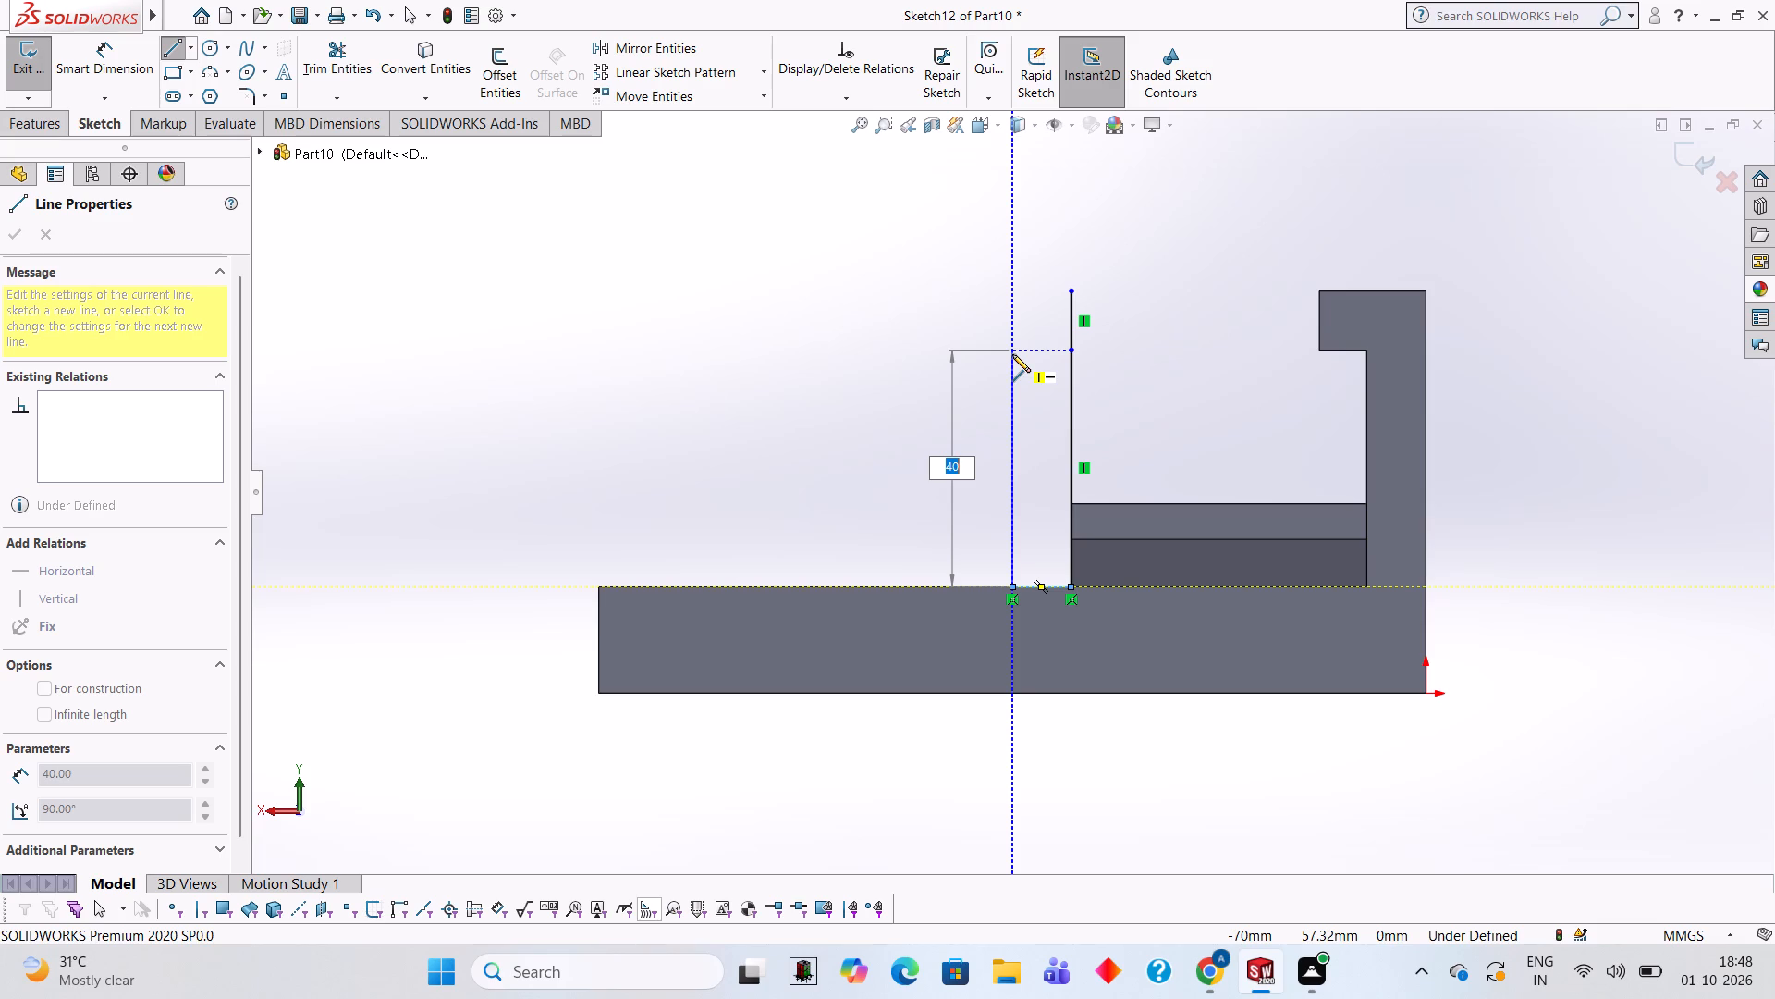
left_click(1014, 292)
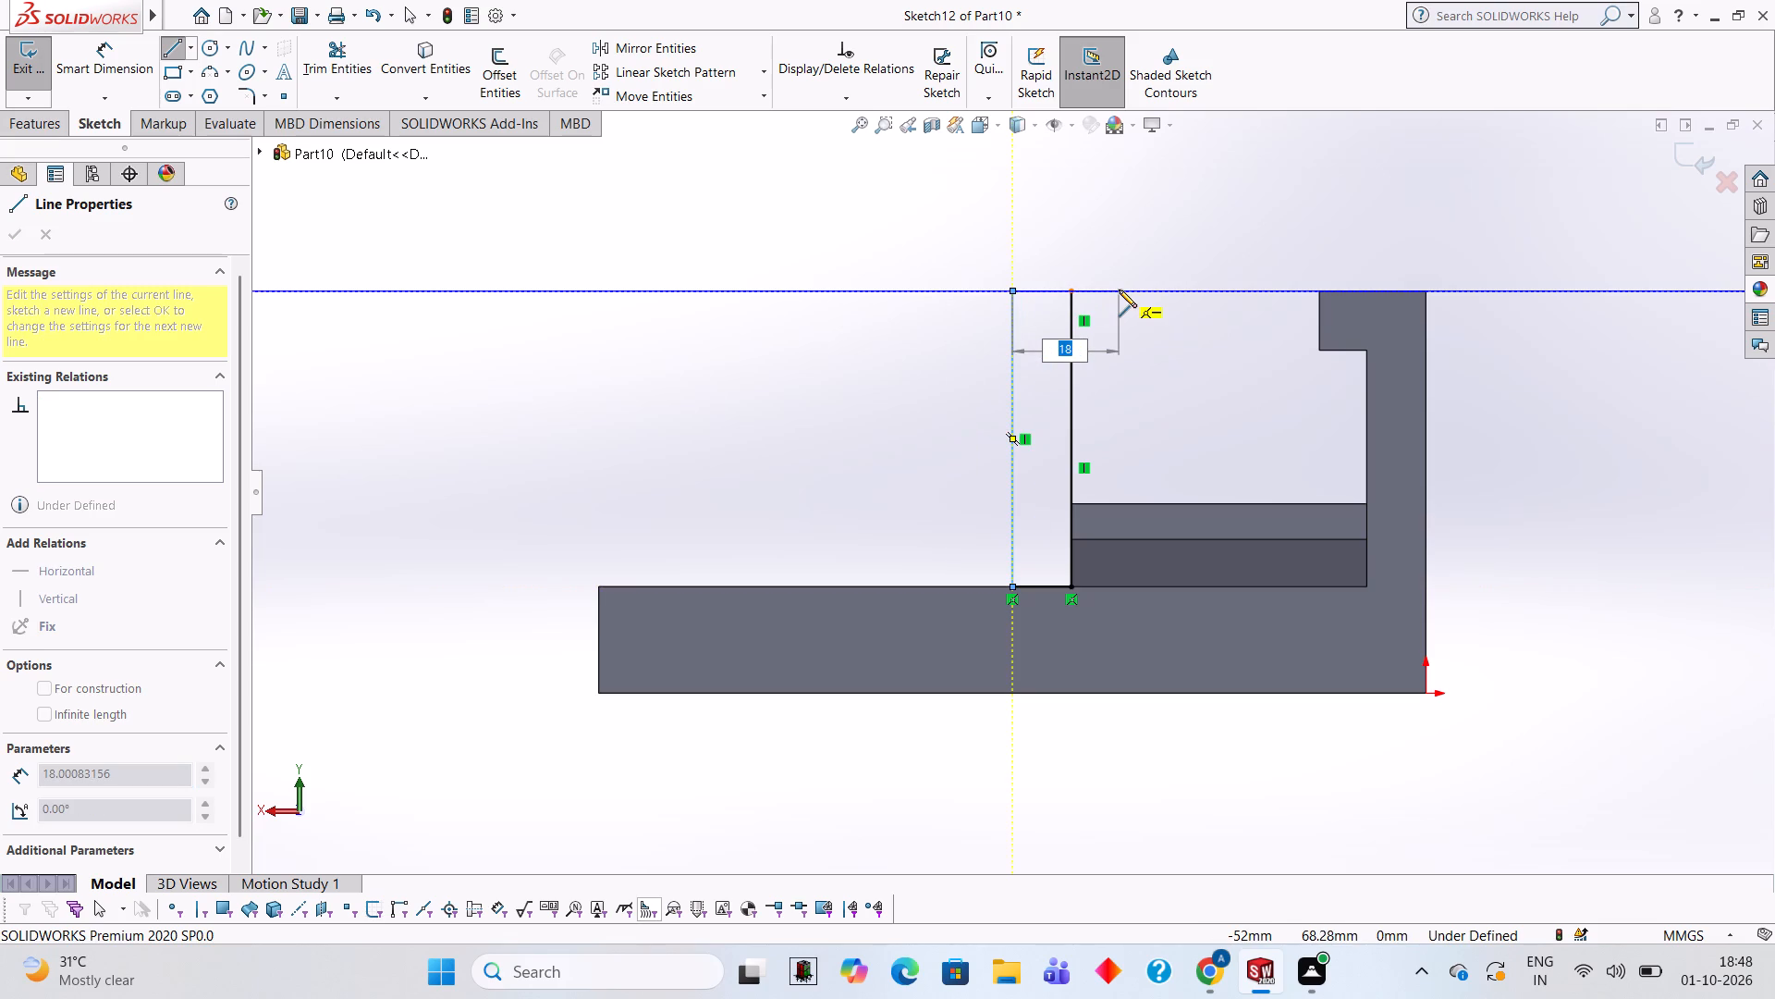
left_click(1119, 290)
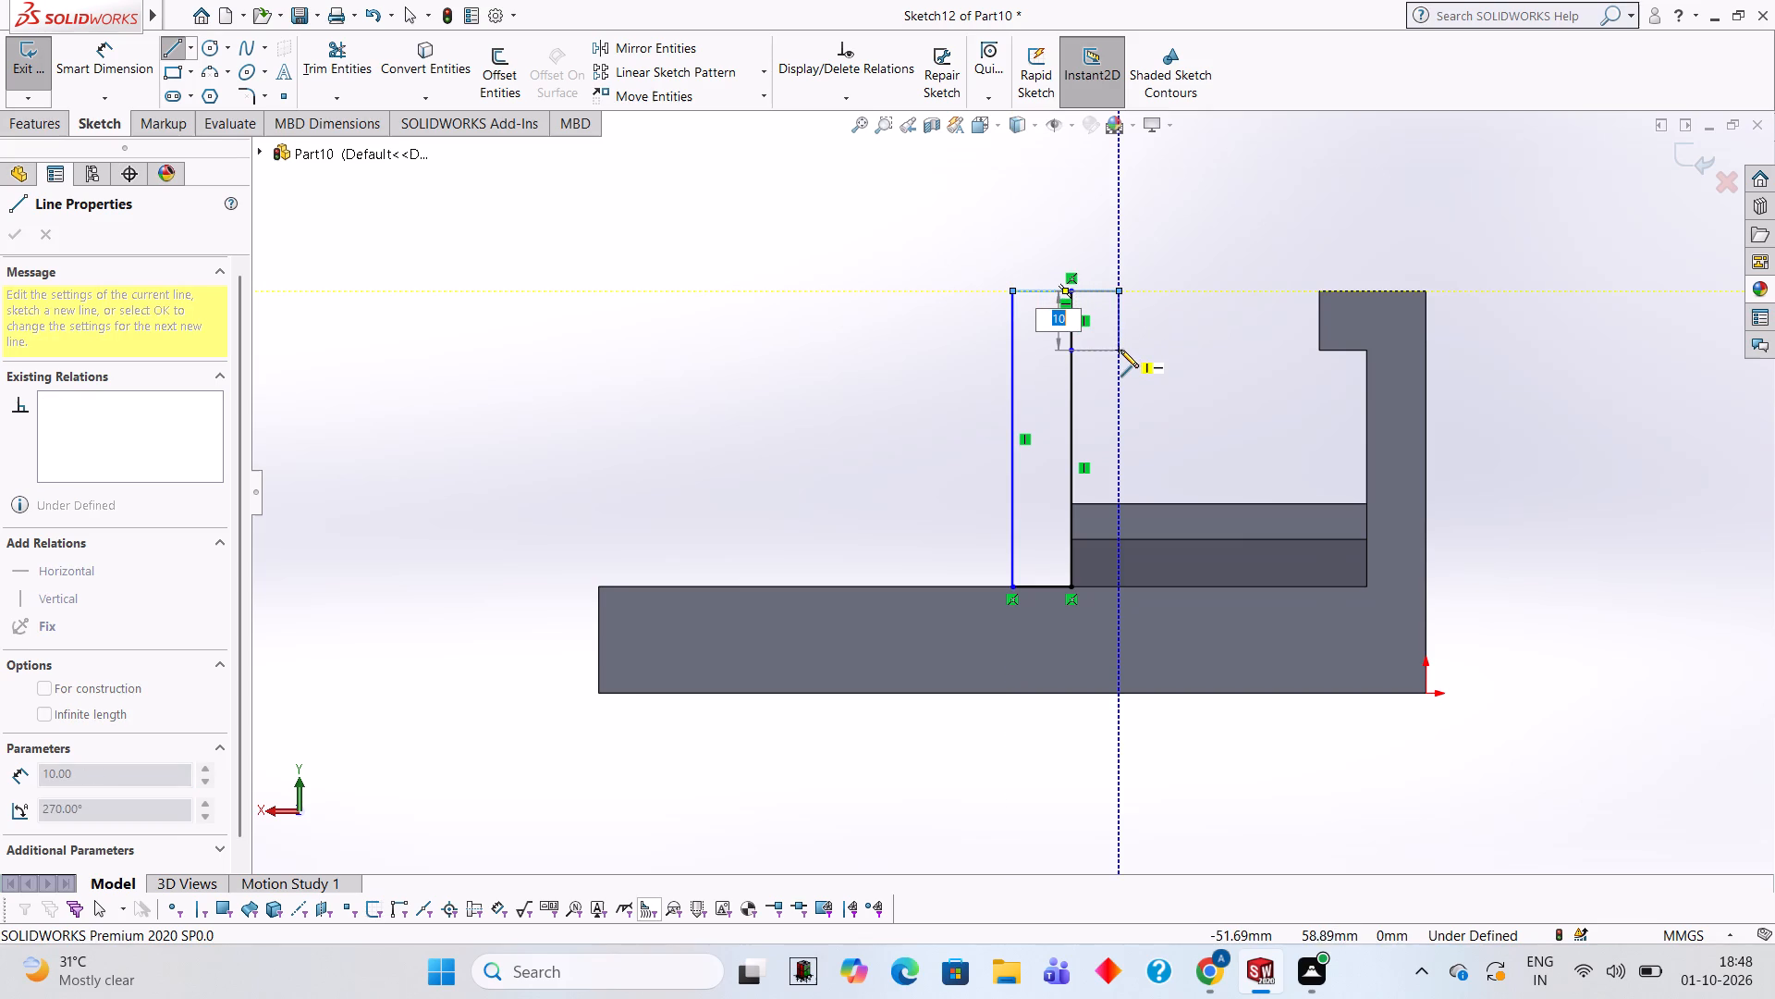
left_click(1120, 350)
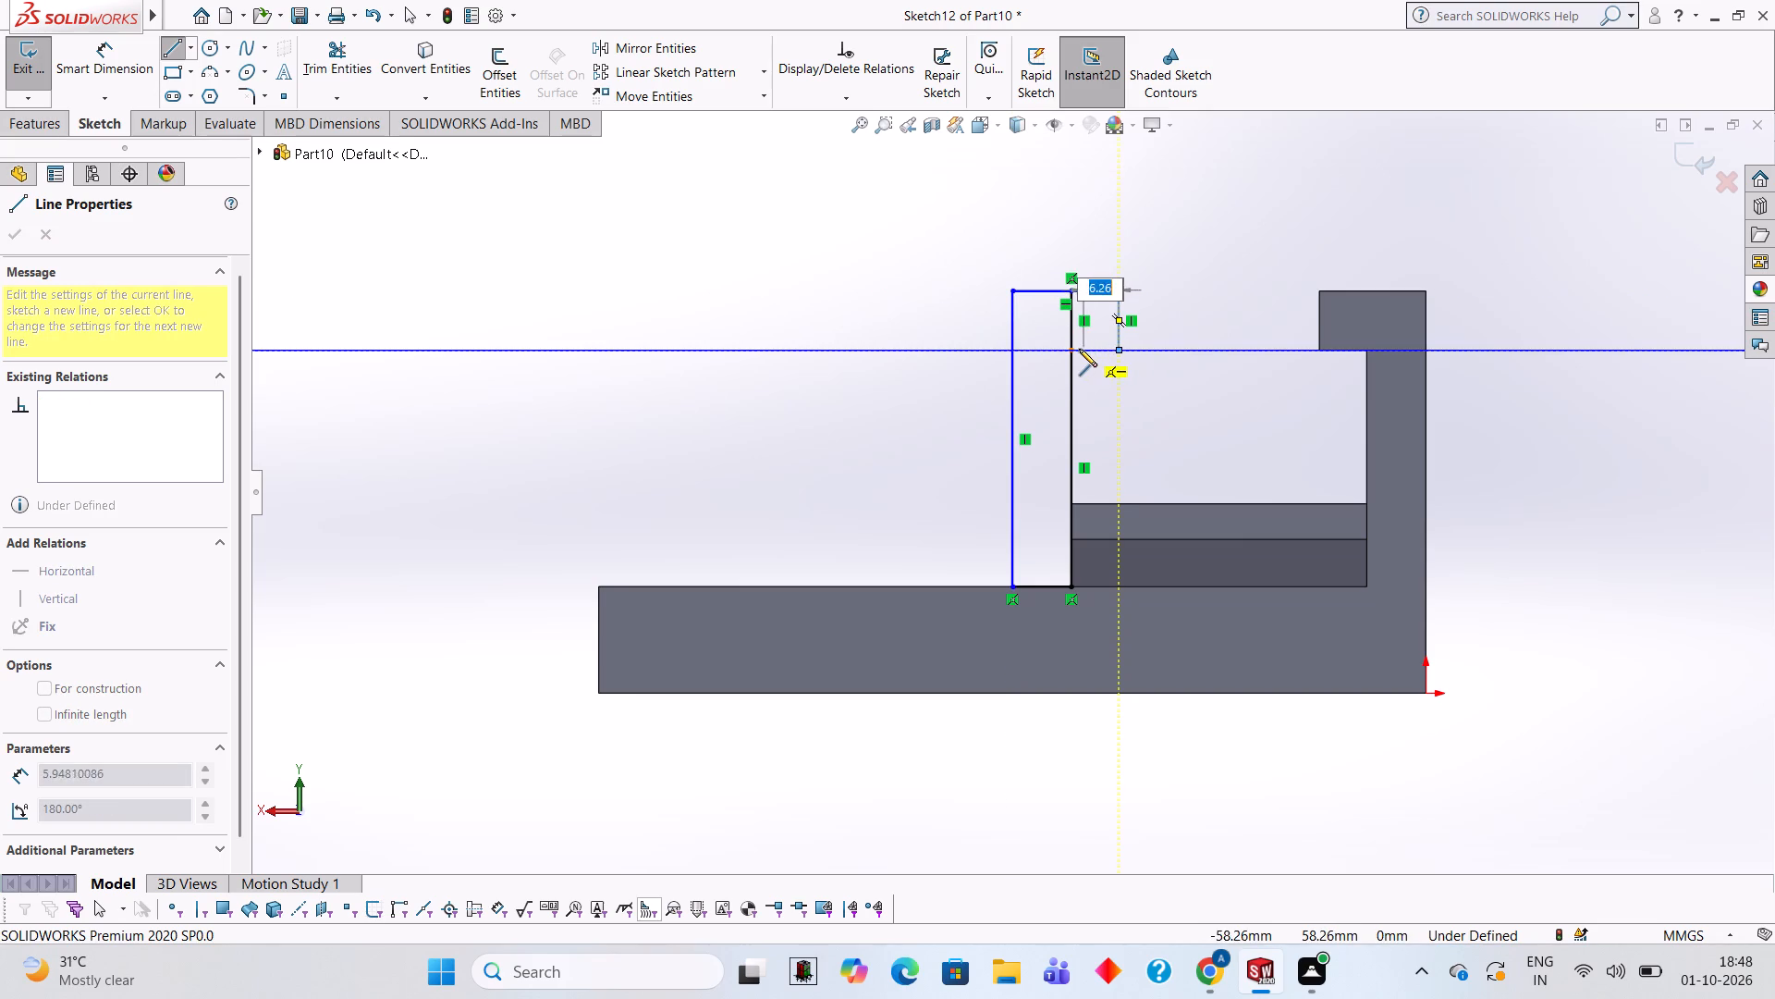
left_click(1070, 349)
Trim the 10 mm vertical segment inside the hook to leave one closed hooked profile.
left_click(348, 78)
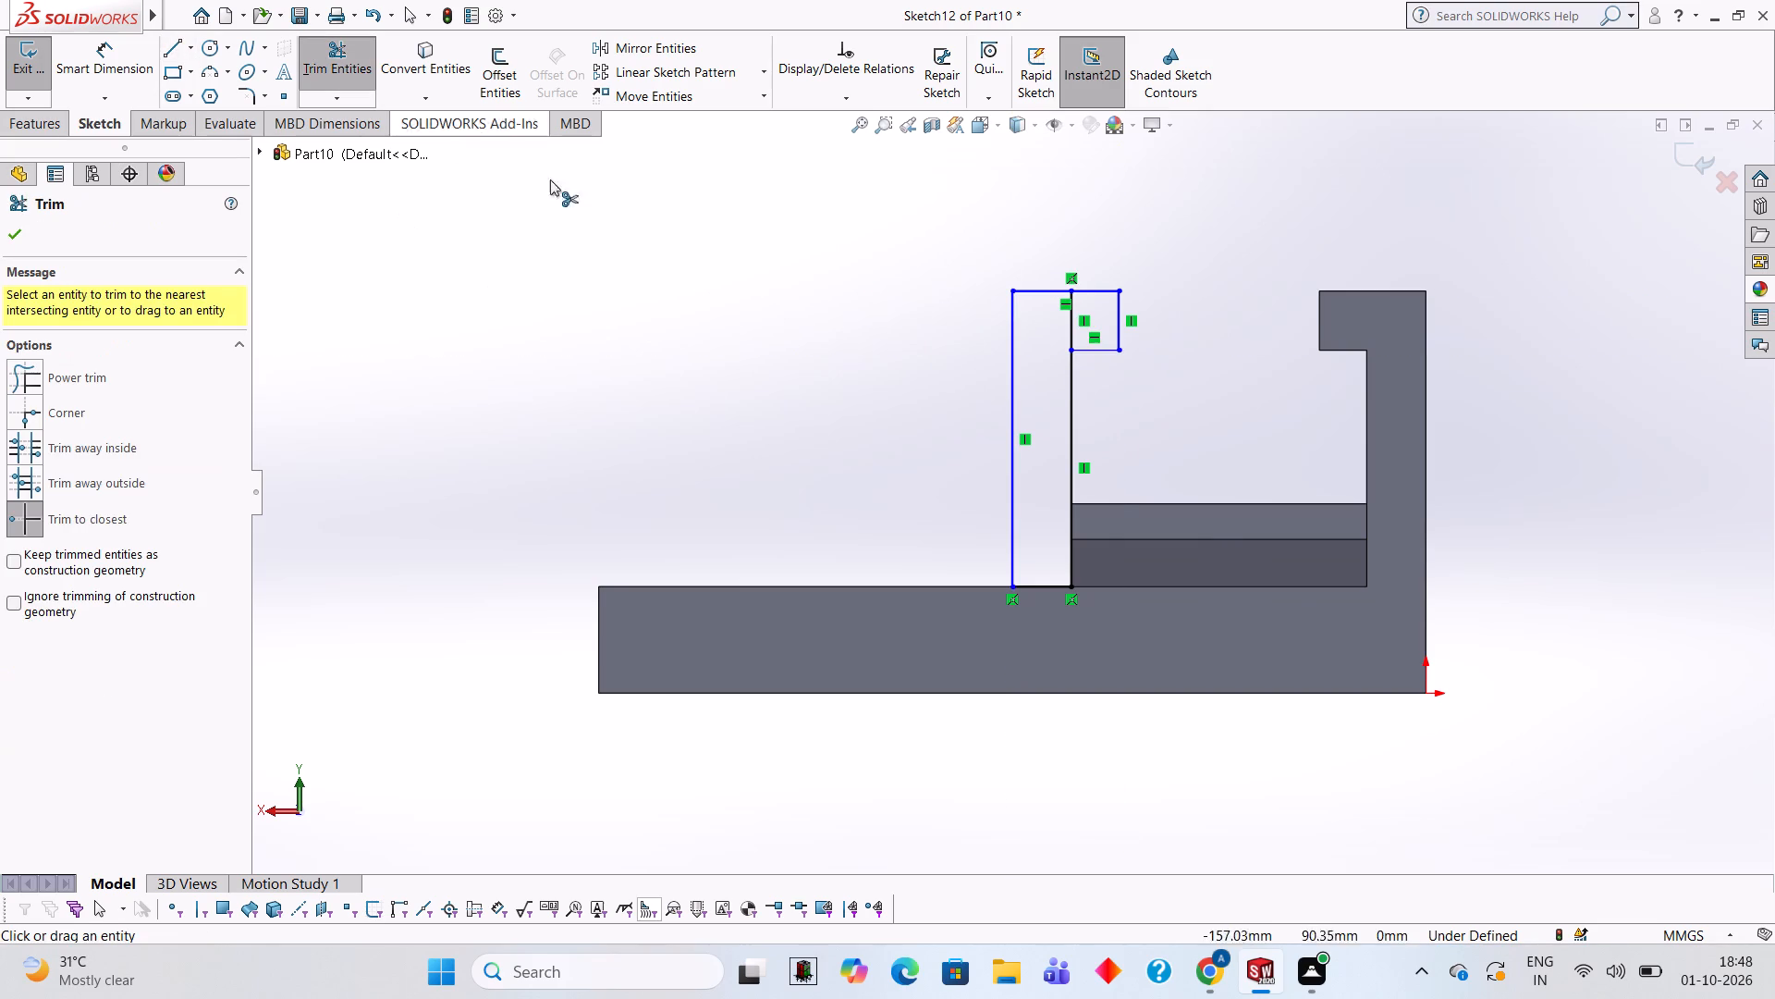
left_click(1070, 325)
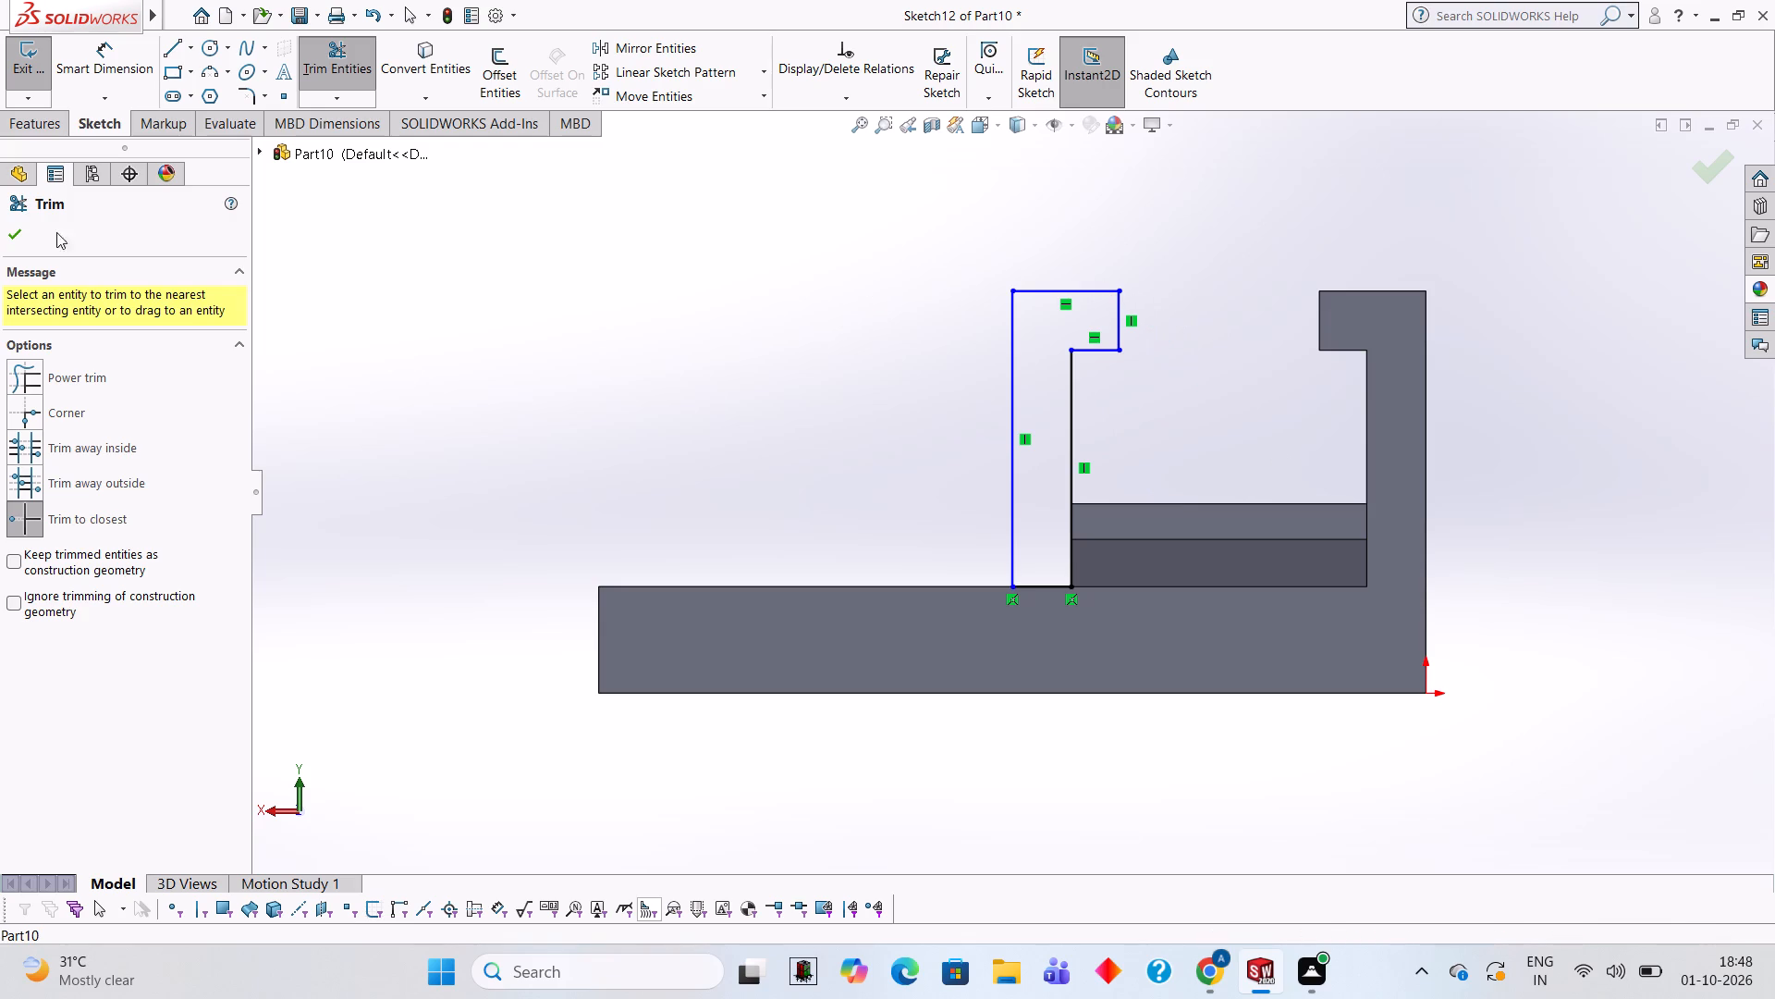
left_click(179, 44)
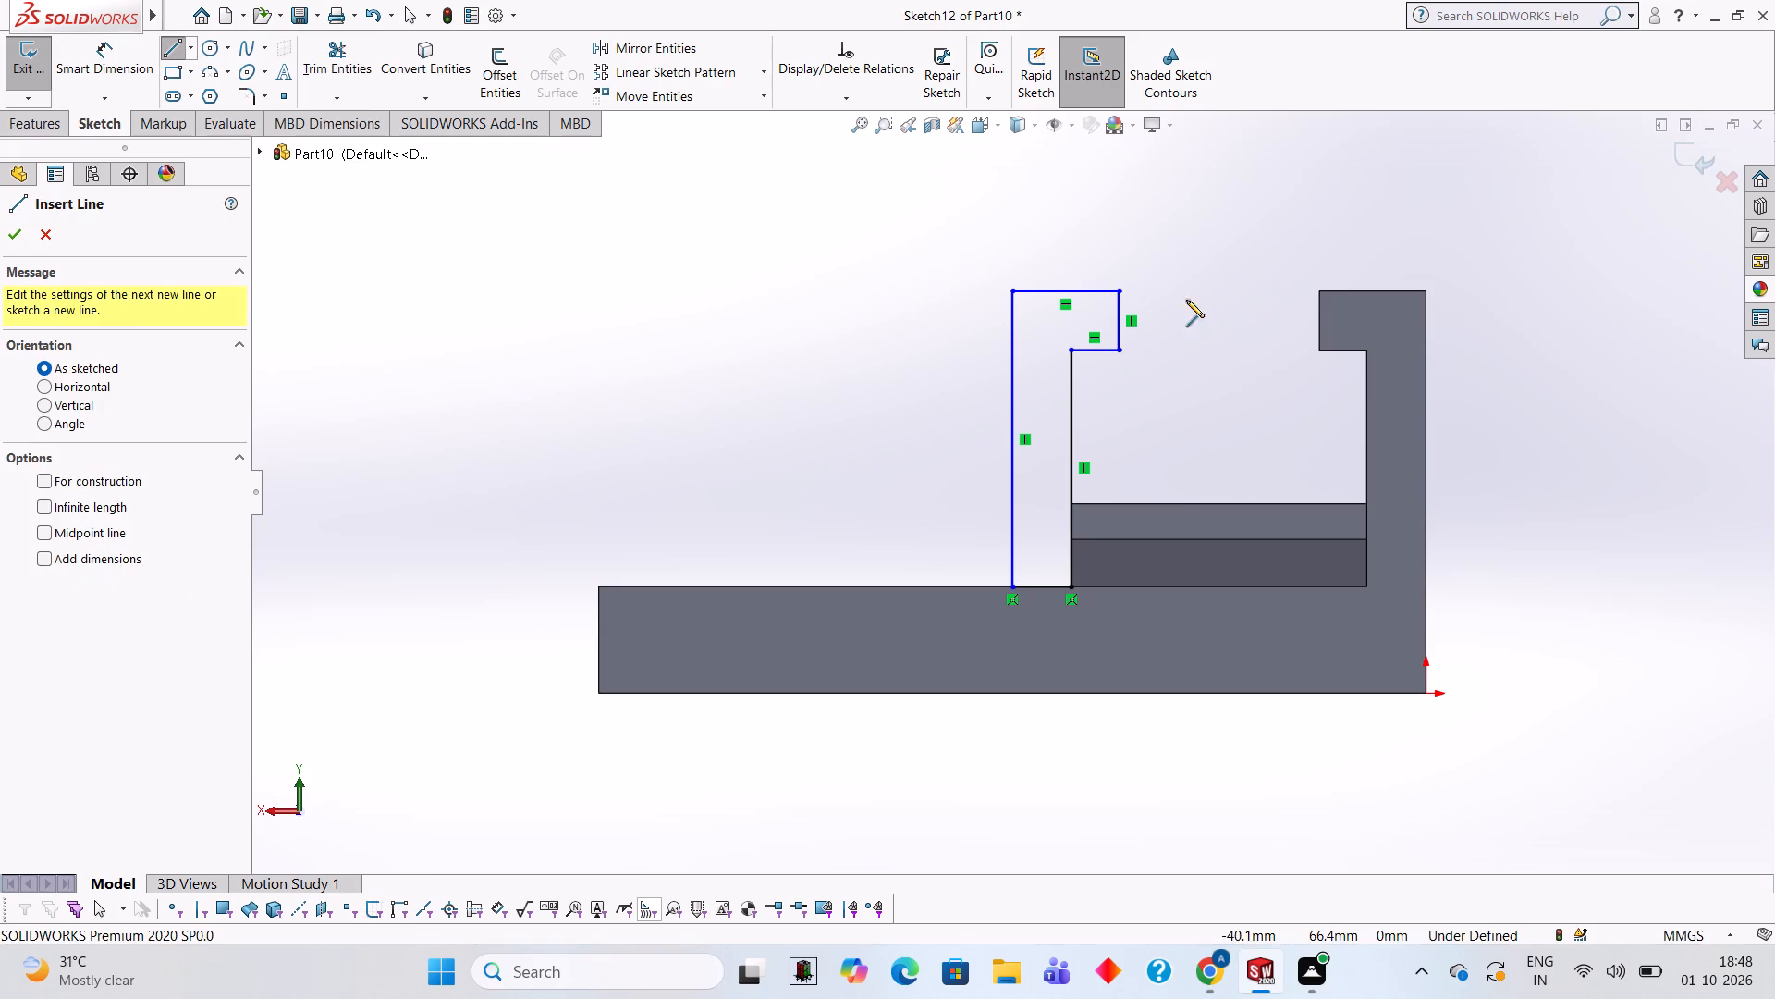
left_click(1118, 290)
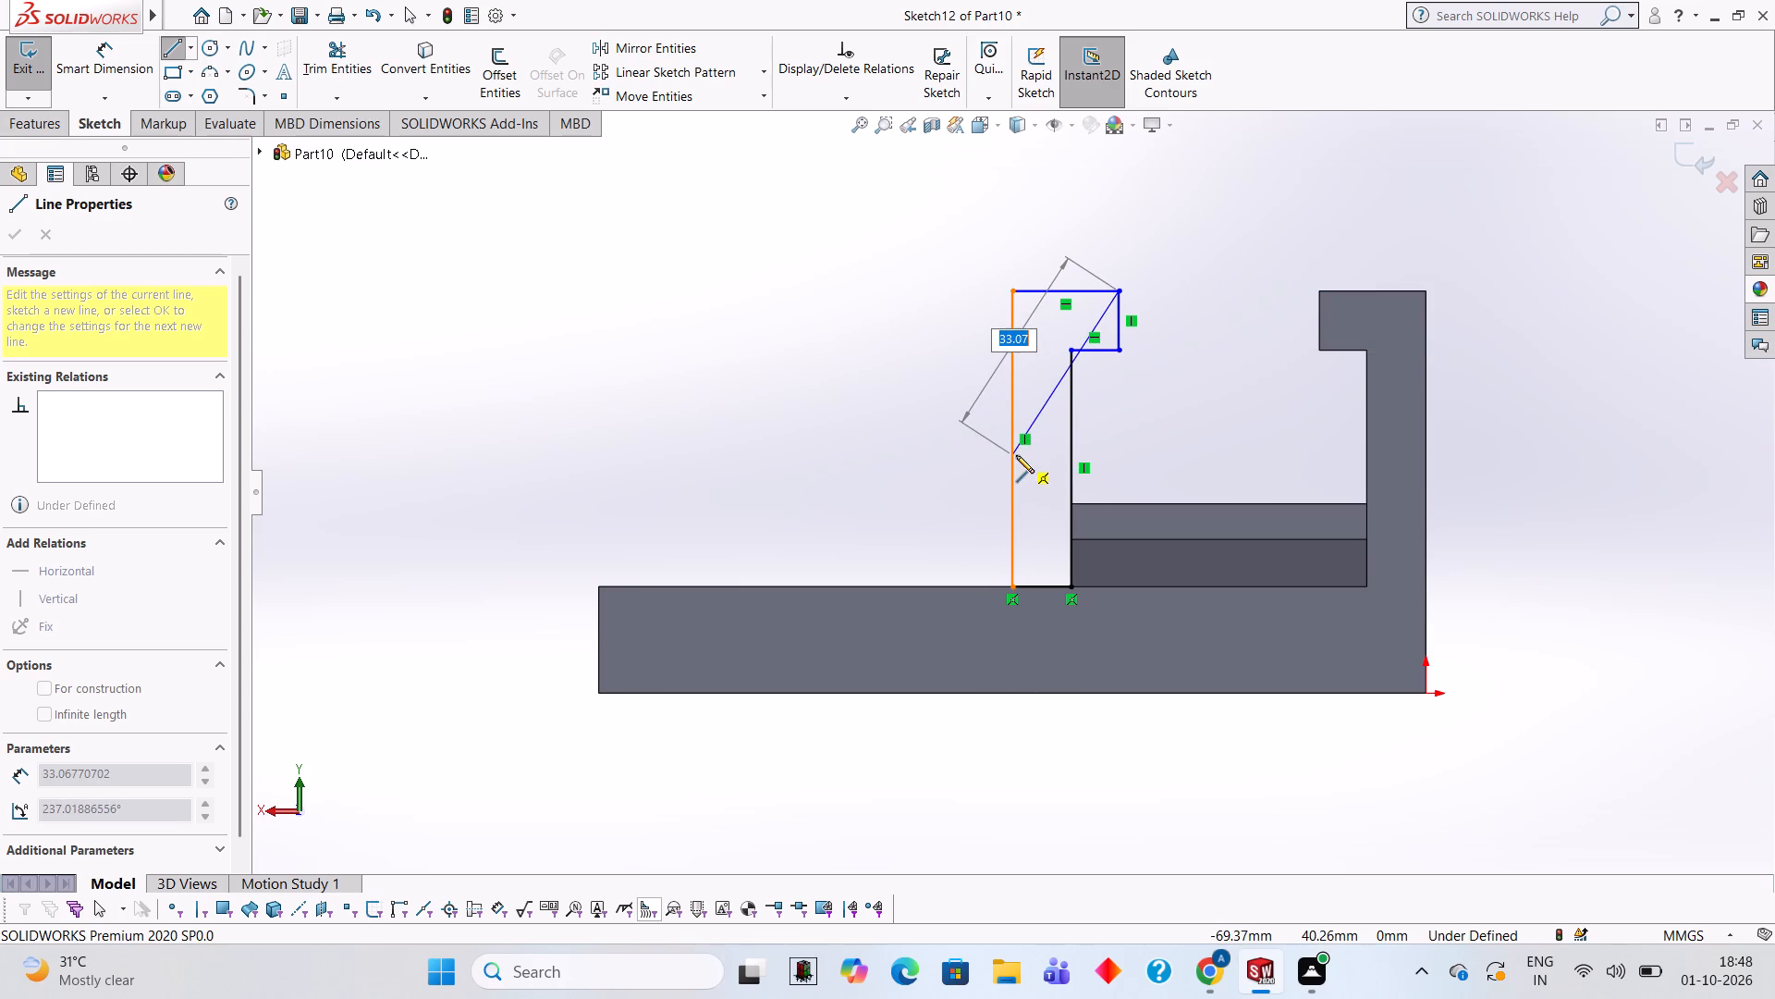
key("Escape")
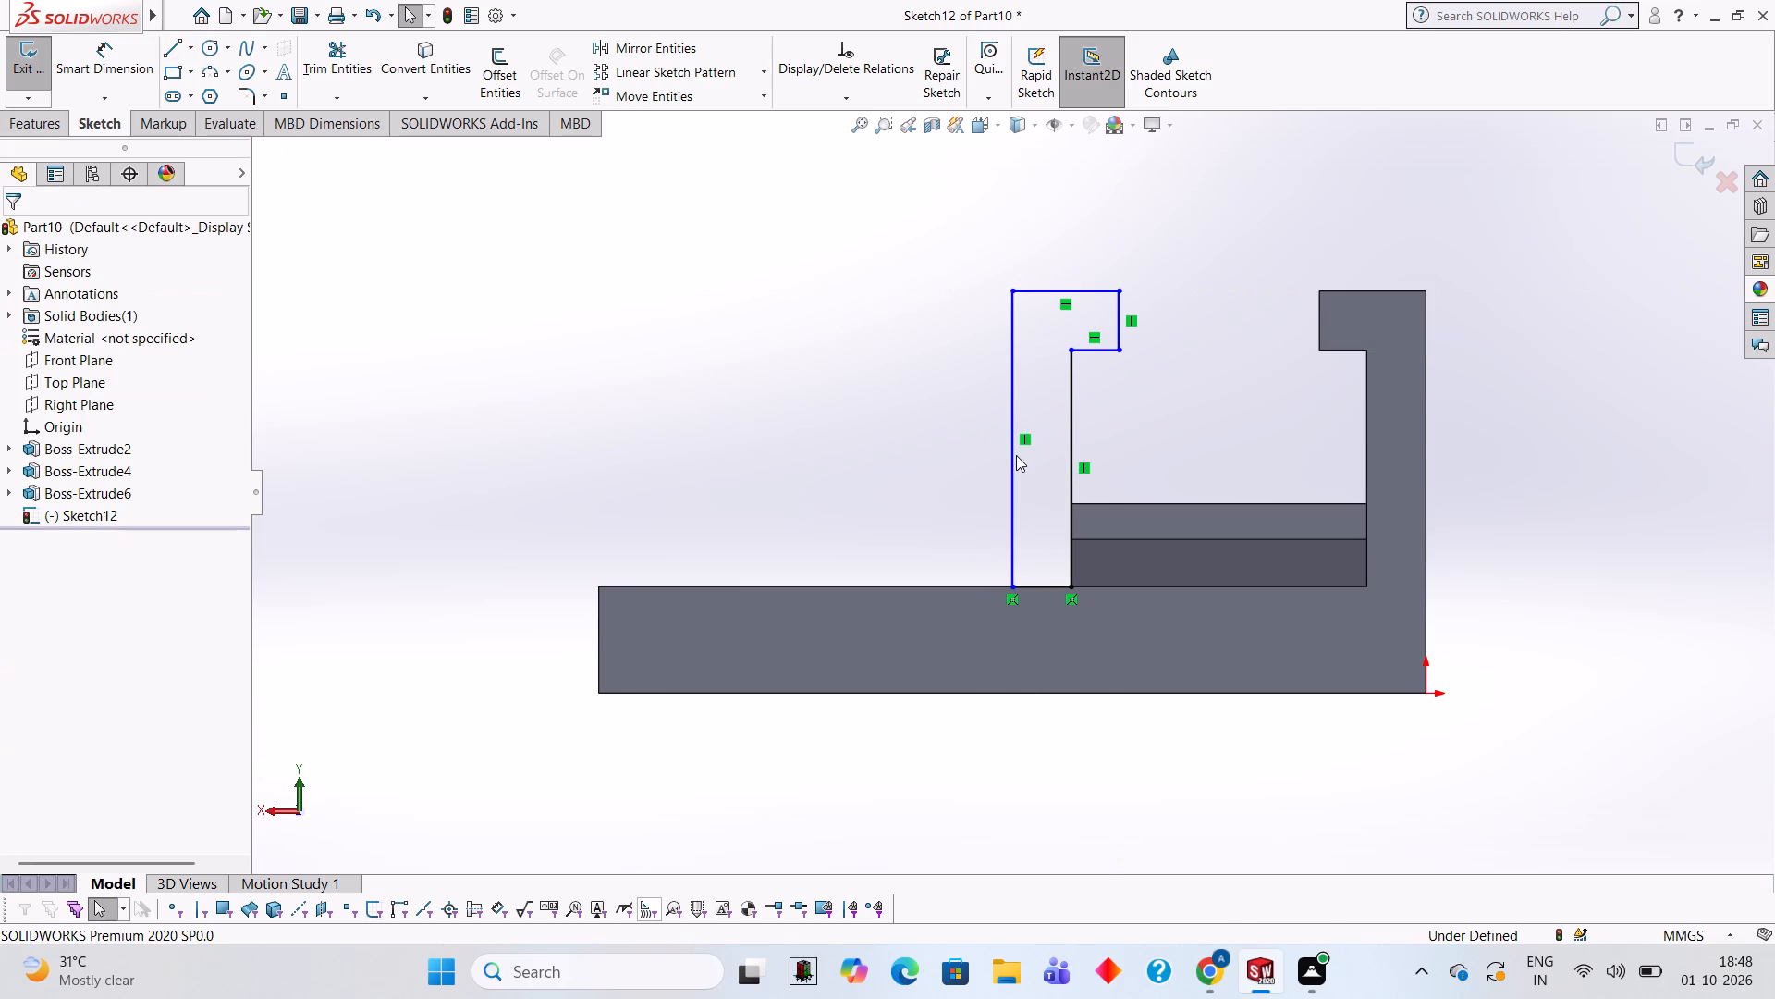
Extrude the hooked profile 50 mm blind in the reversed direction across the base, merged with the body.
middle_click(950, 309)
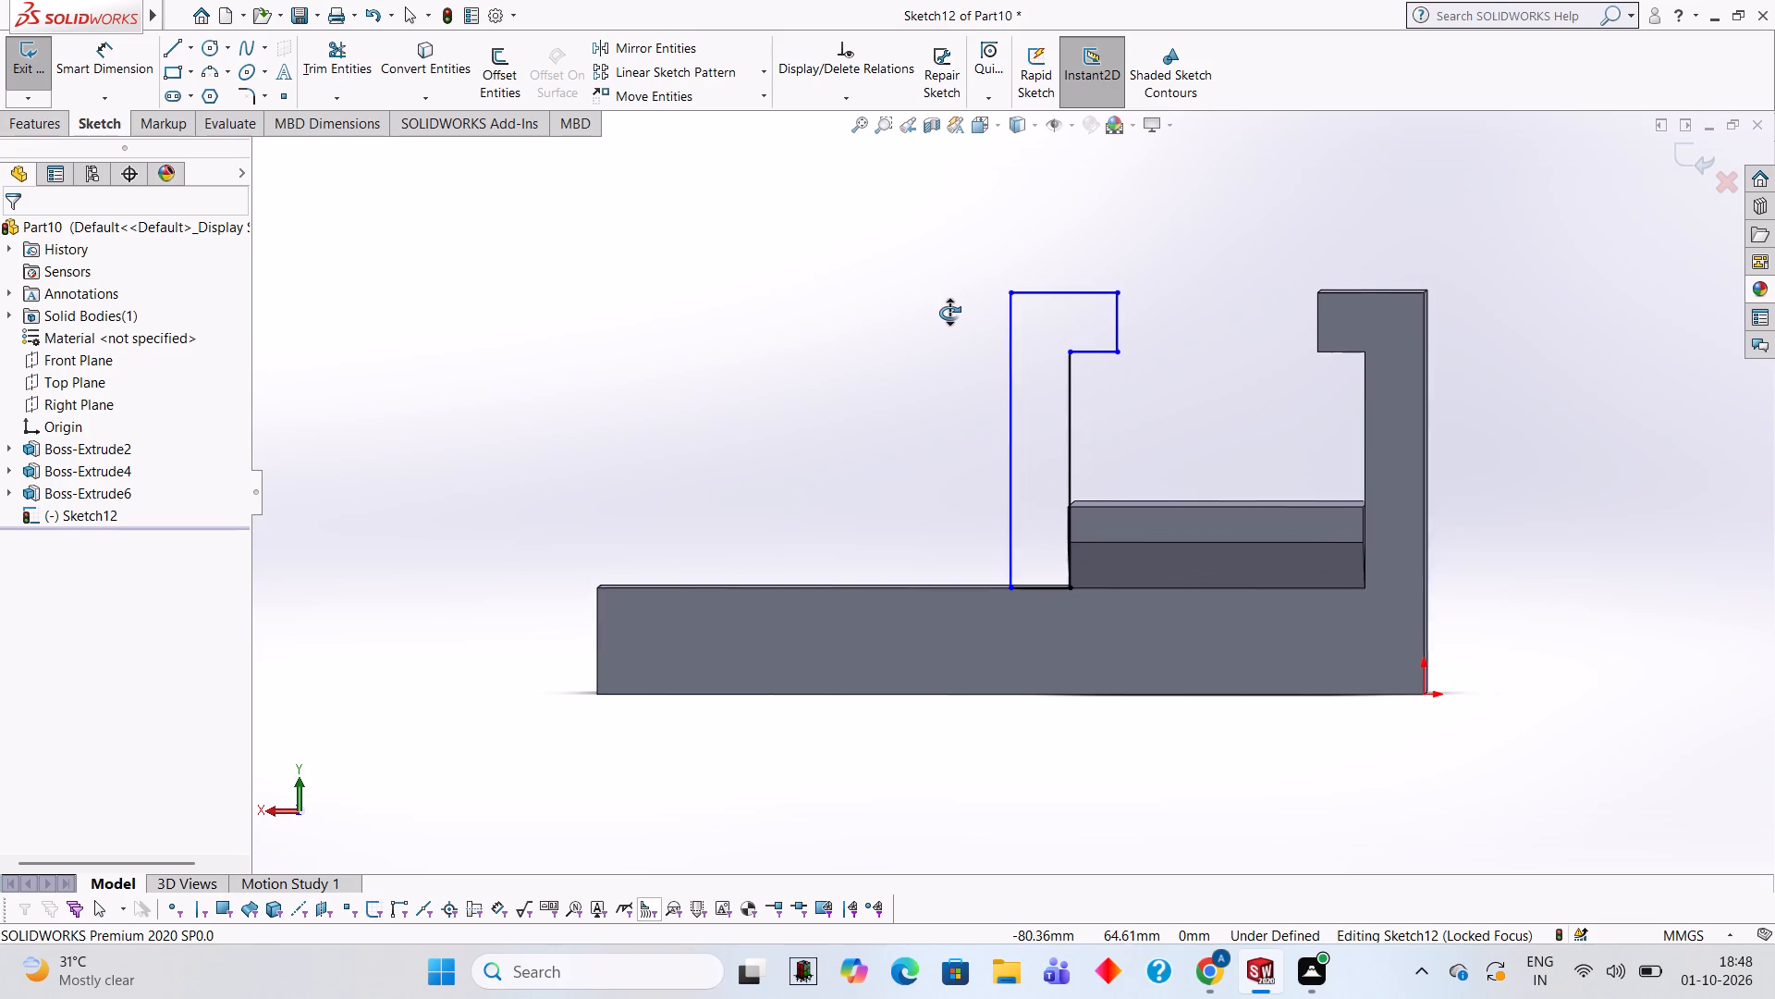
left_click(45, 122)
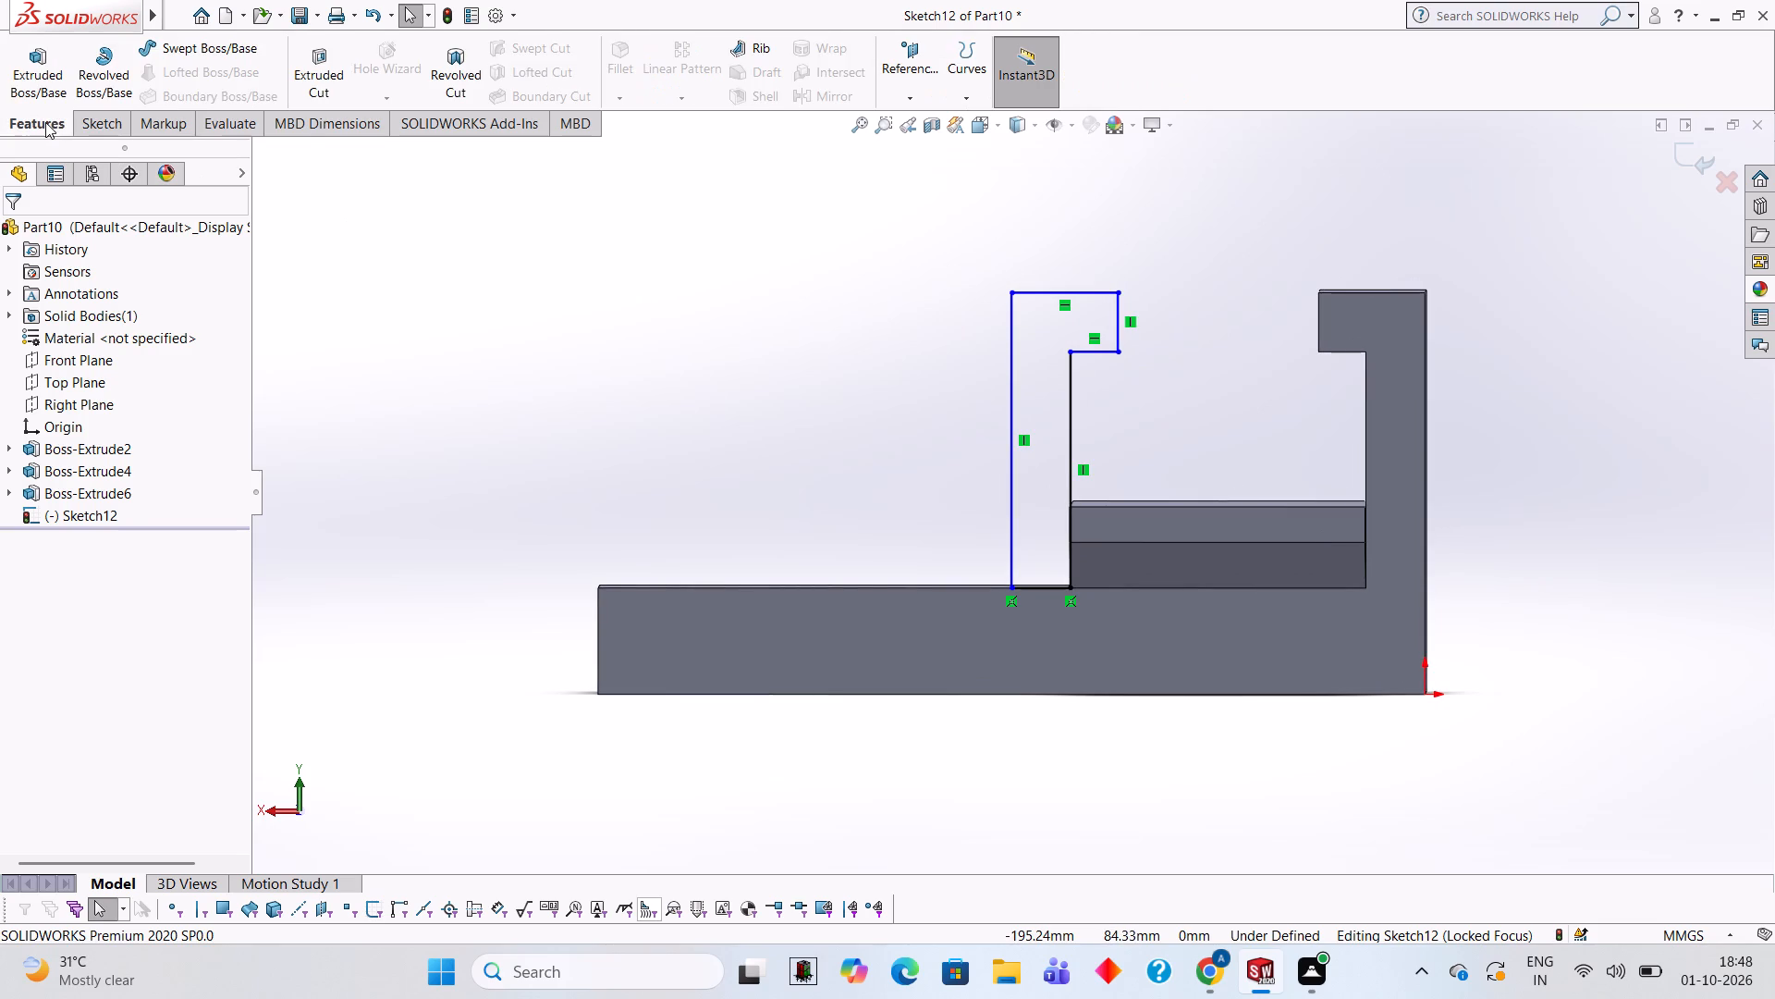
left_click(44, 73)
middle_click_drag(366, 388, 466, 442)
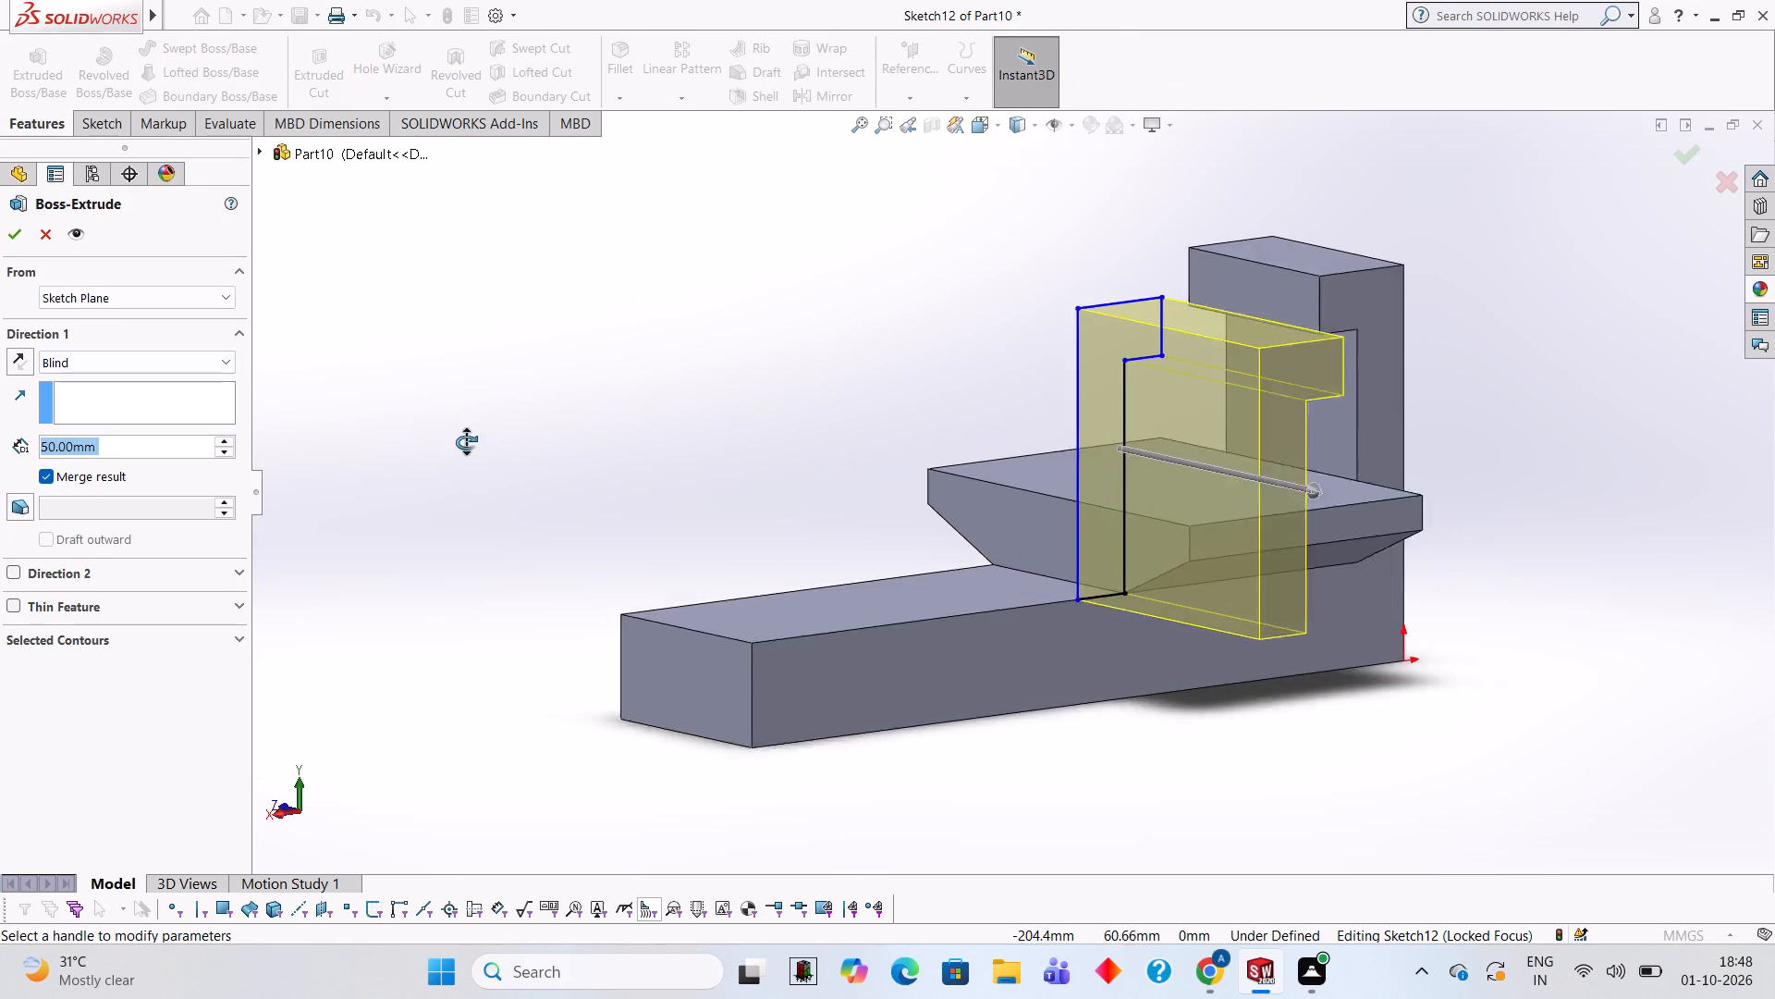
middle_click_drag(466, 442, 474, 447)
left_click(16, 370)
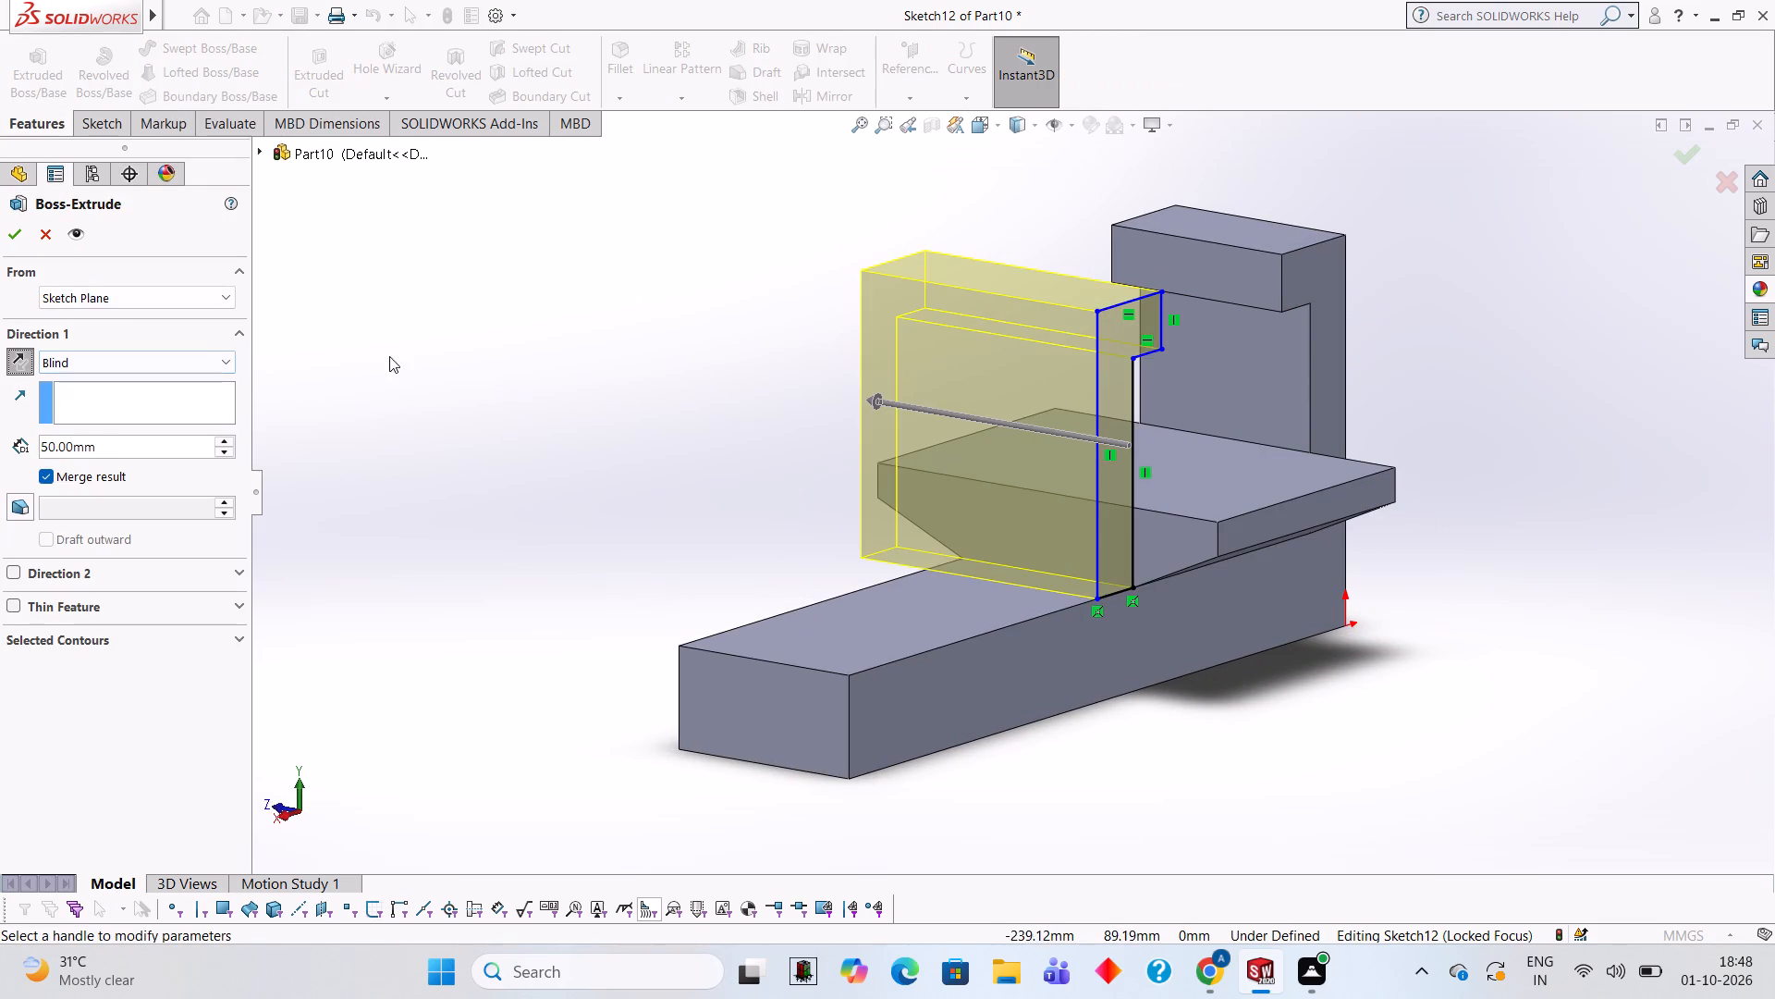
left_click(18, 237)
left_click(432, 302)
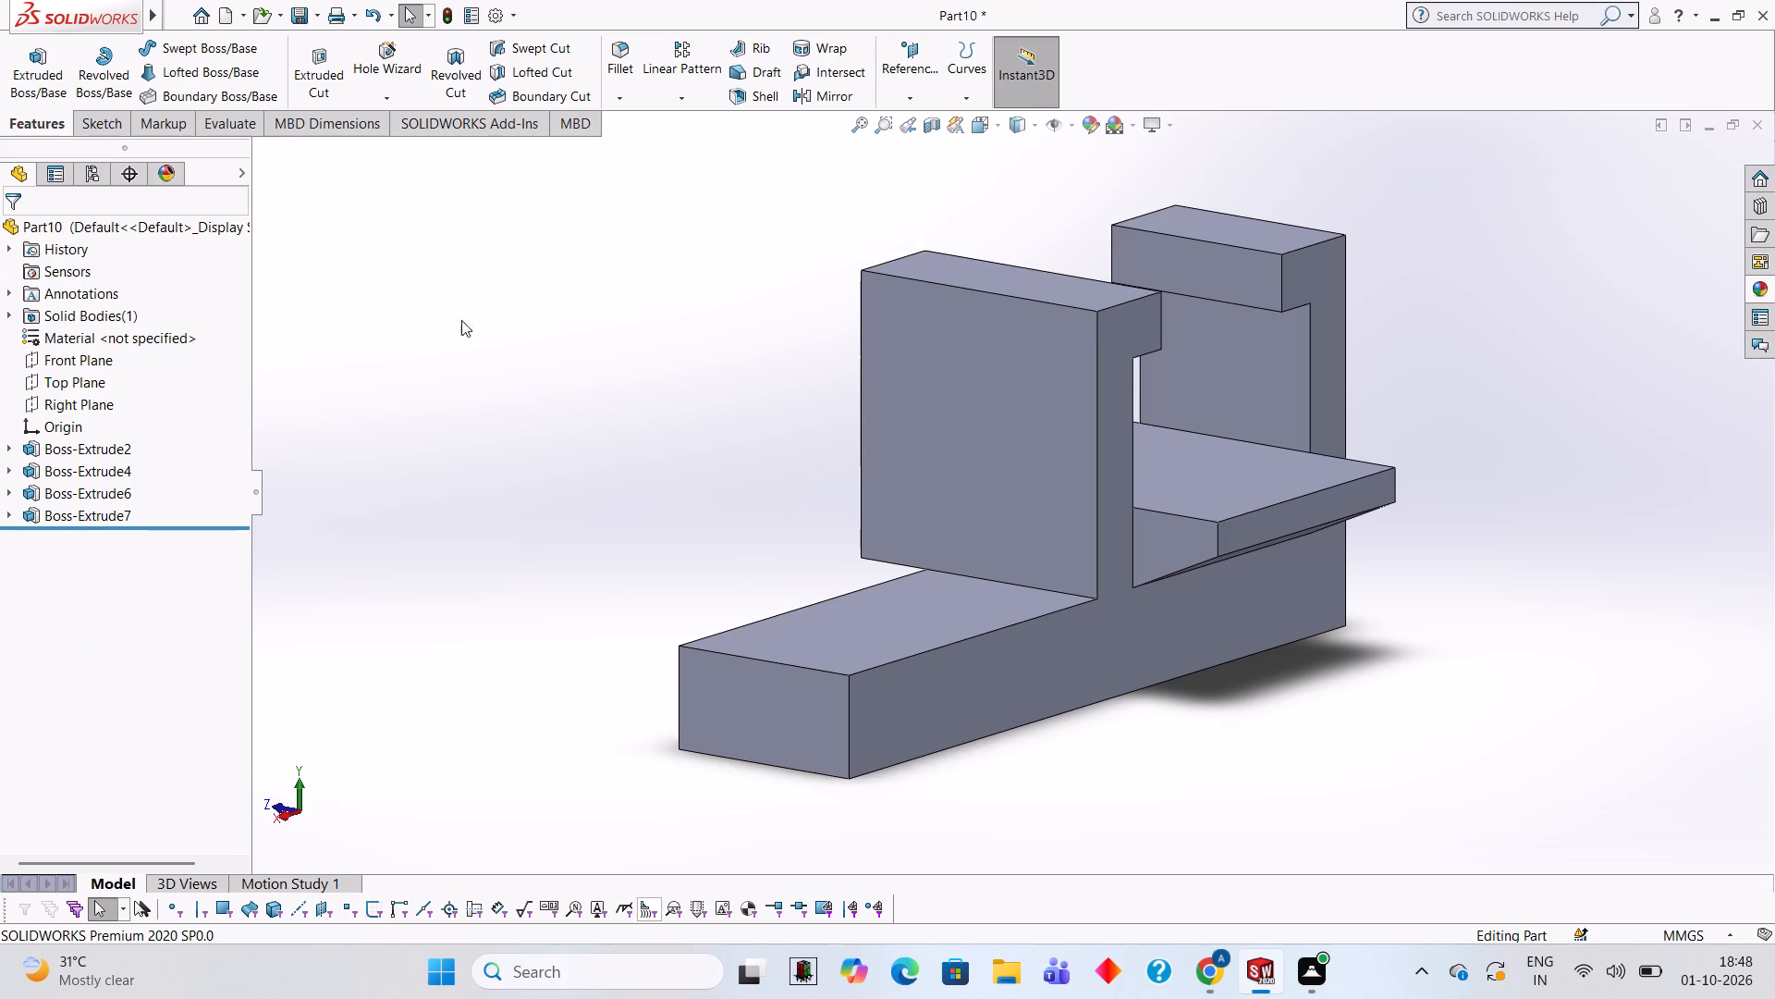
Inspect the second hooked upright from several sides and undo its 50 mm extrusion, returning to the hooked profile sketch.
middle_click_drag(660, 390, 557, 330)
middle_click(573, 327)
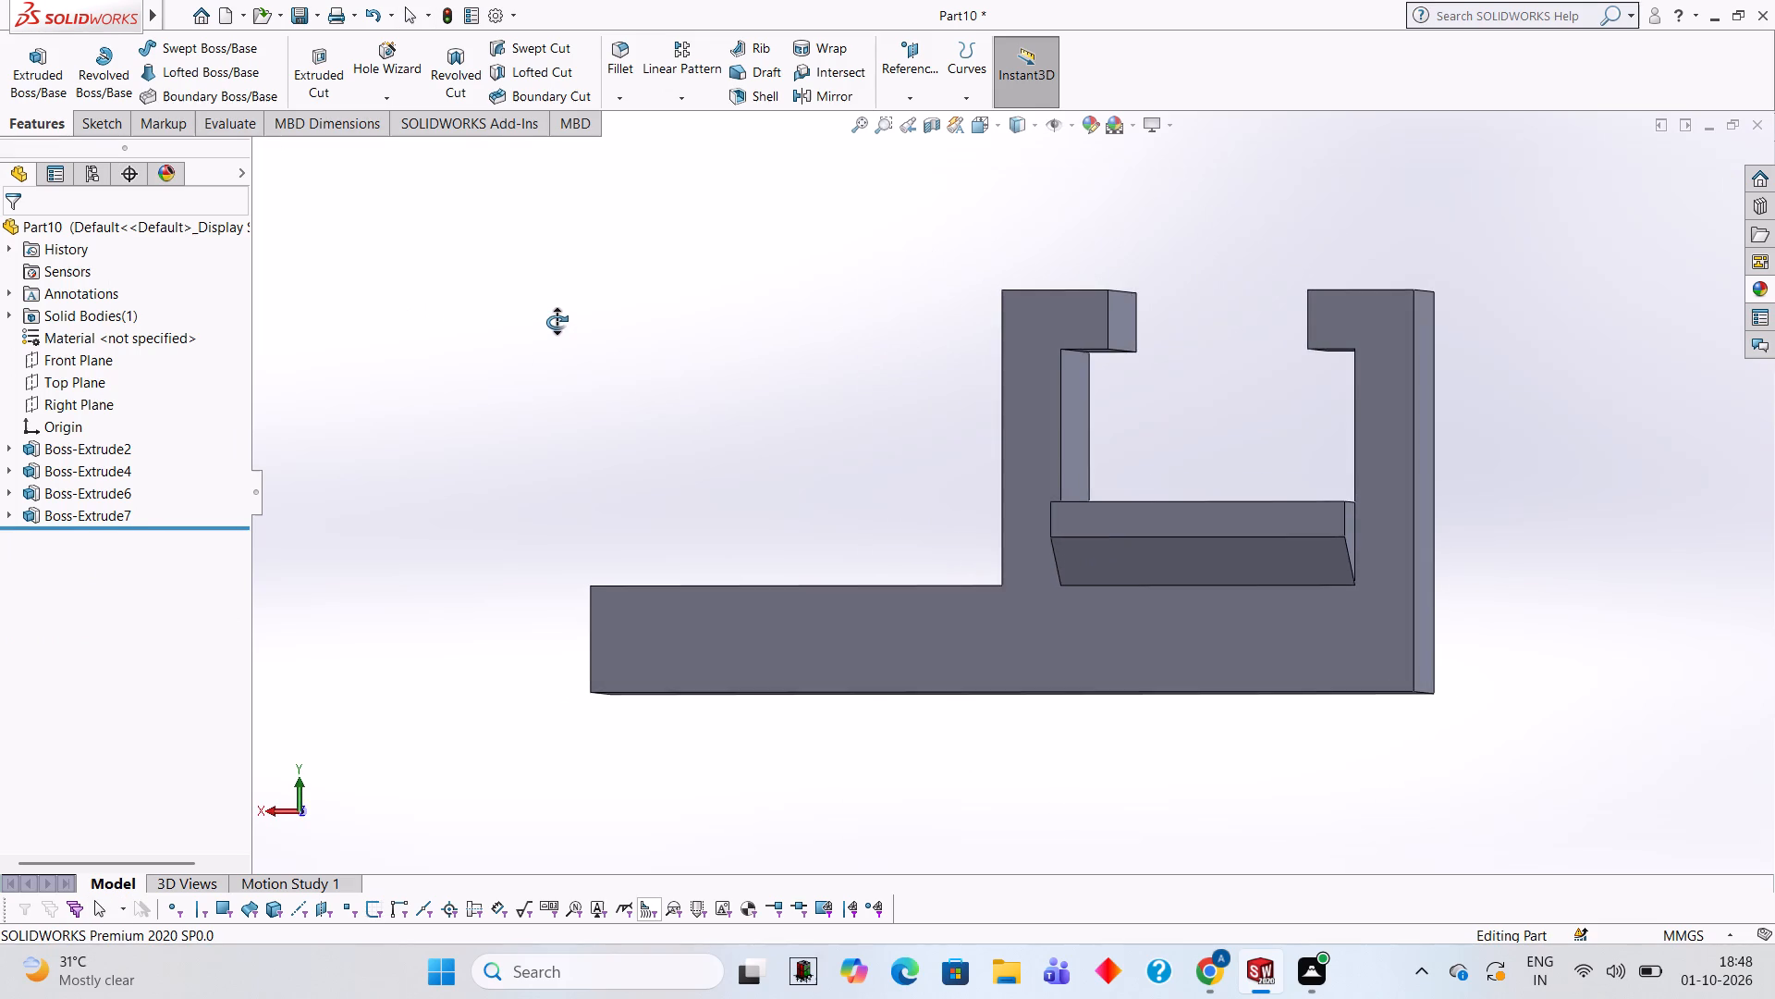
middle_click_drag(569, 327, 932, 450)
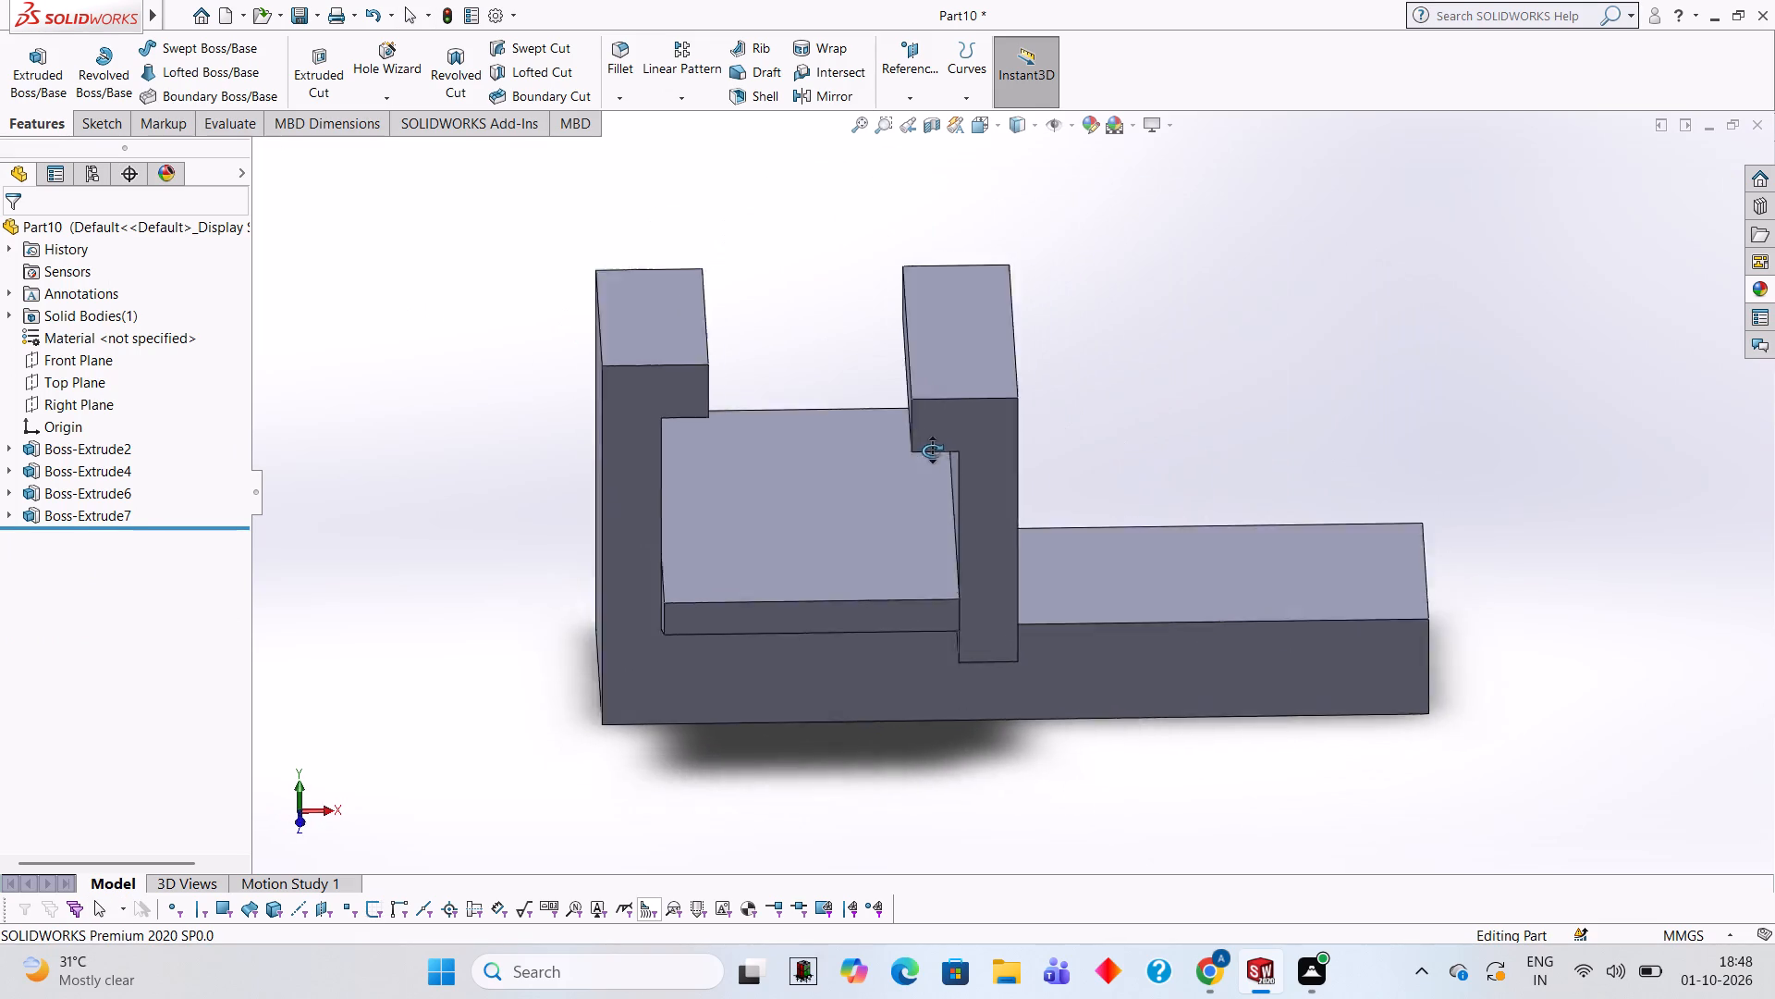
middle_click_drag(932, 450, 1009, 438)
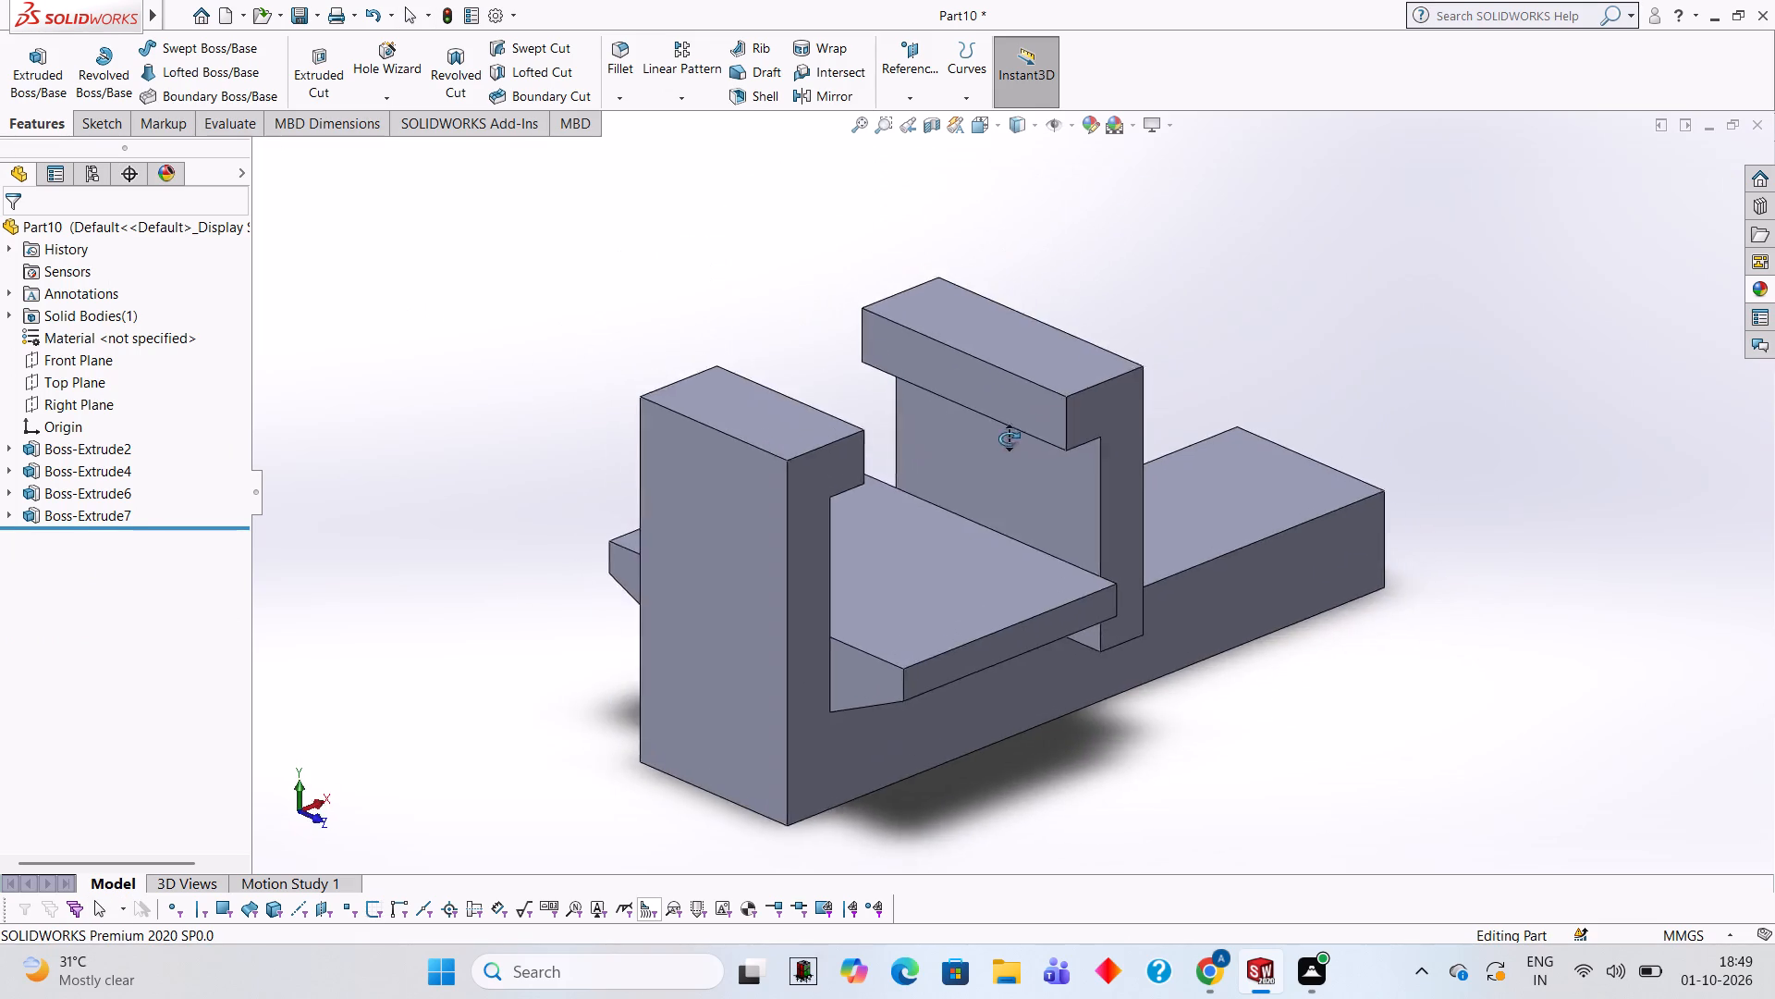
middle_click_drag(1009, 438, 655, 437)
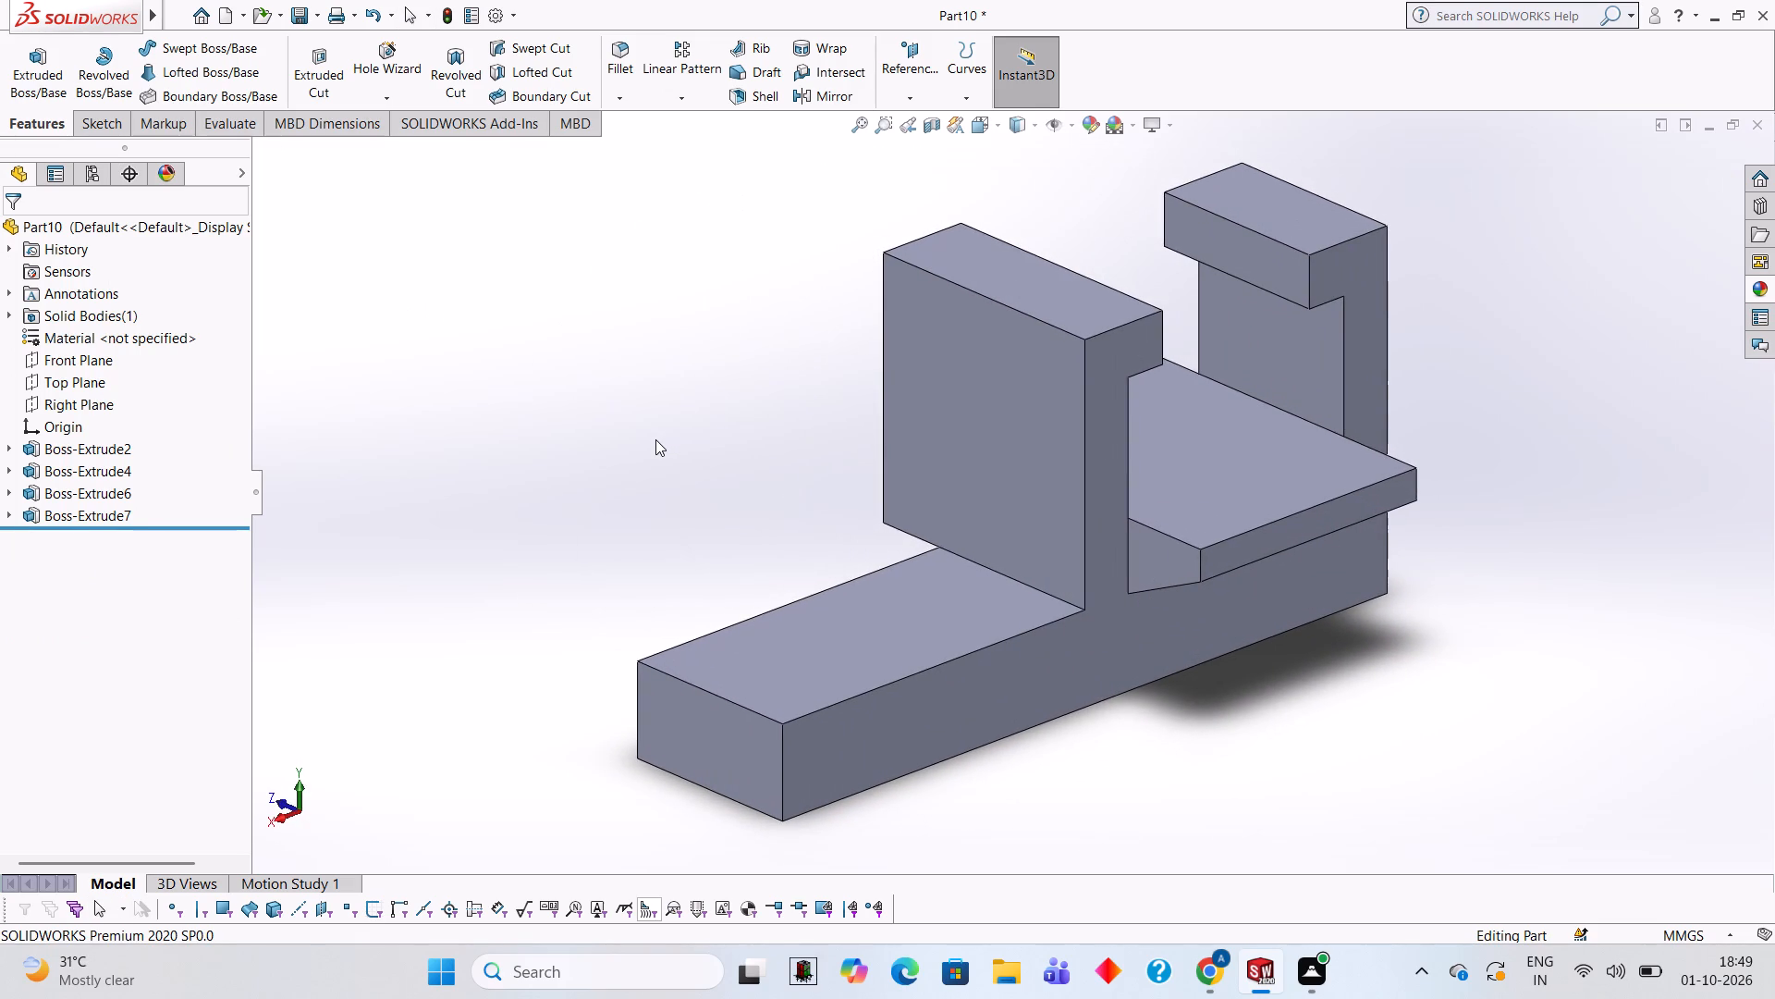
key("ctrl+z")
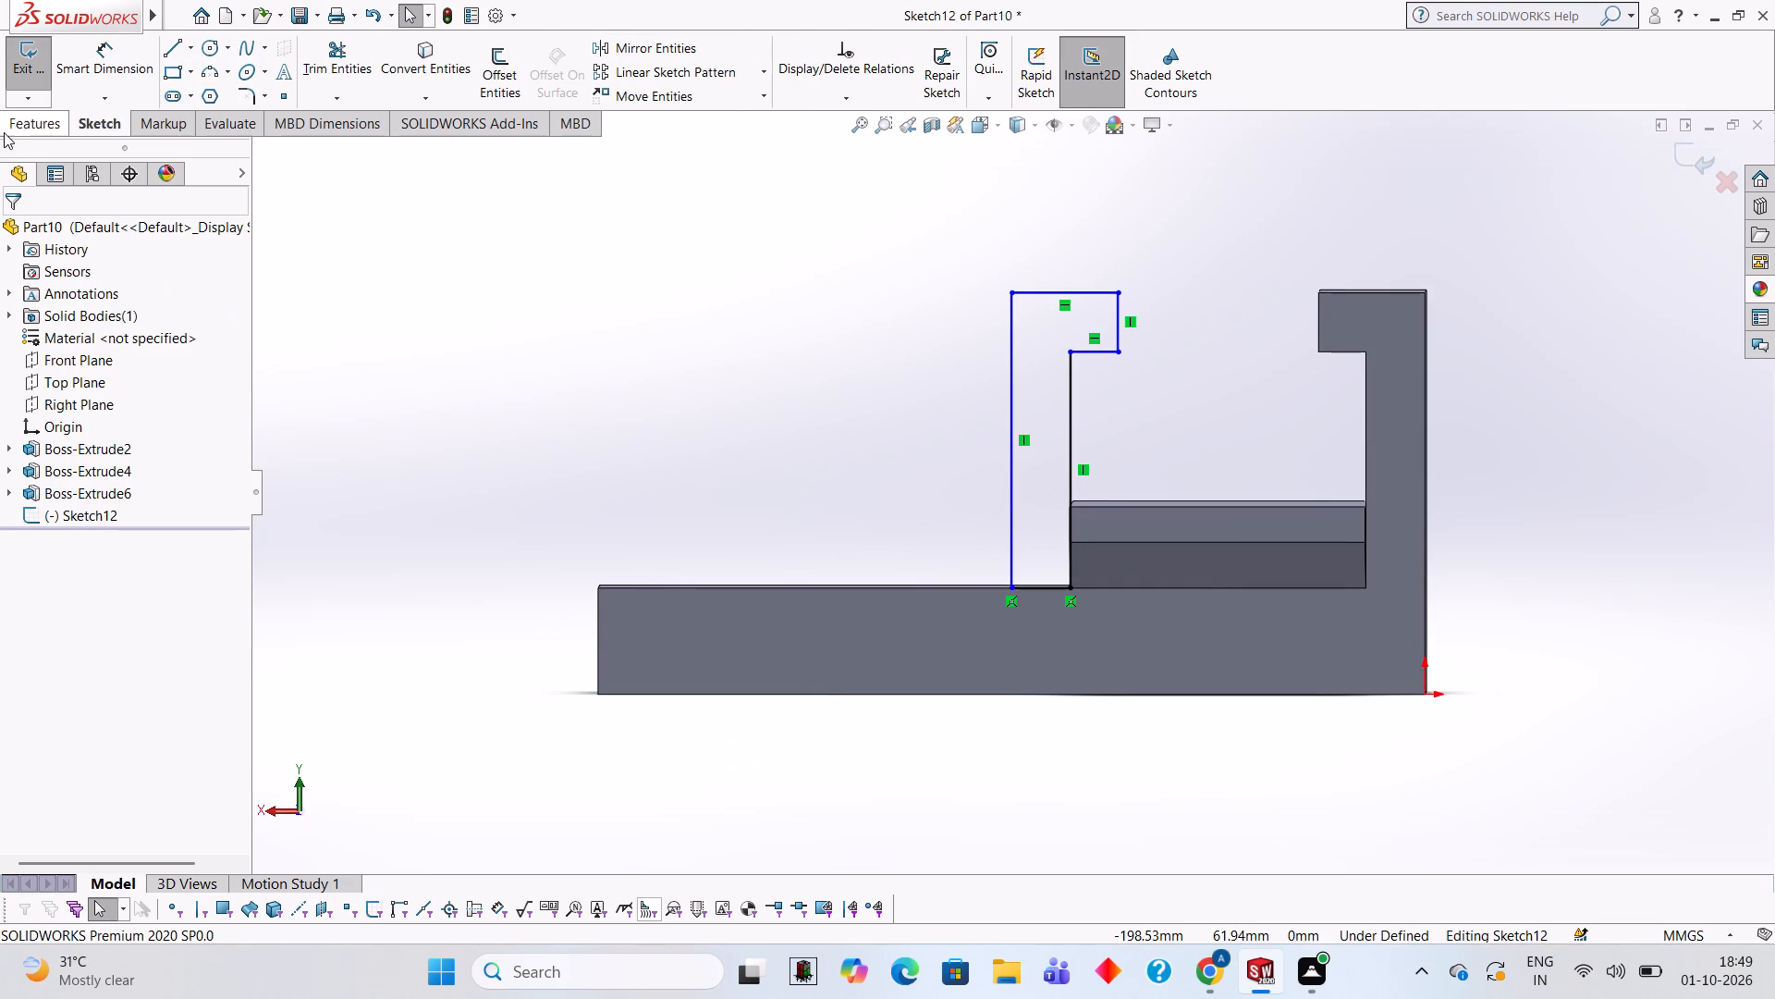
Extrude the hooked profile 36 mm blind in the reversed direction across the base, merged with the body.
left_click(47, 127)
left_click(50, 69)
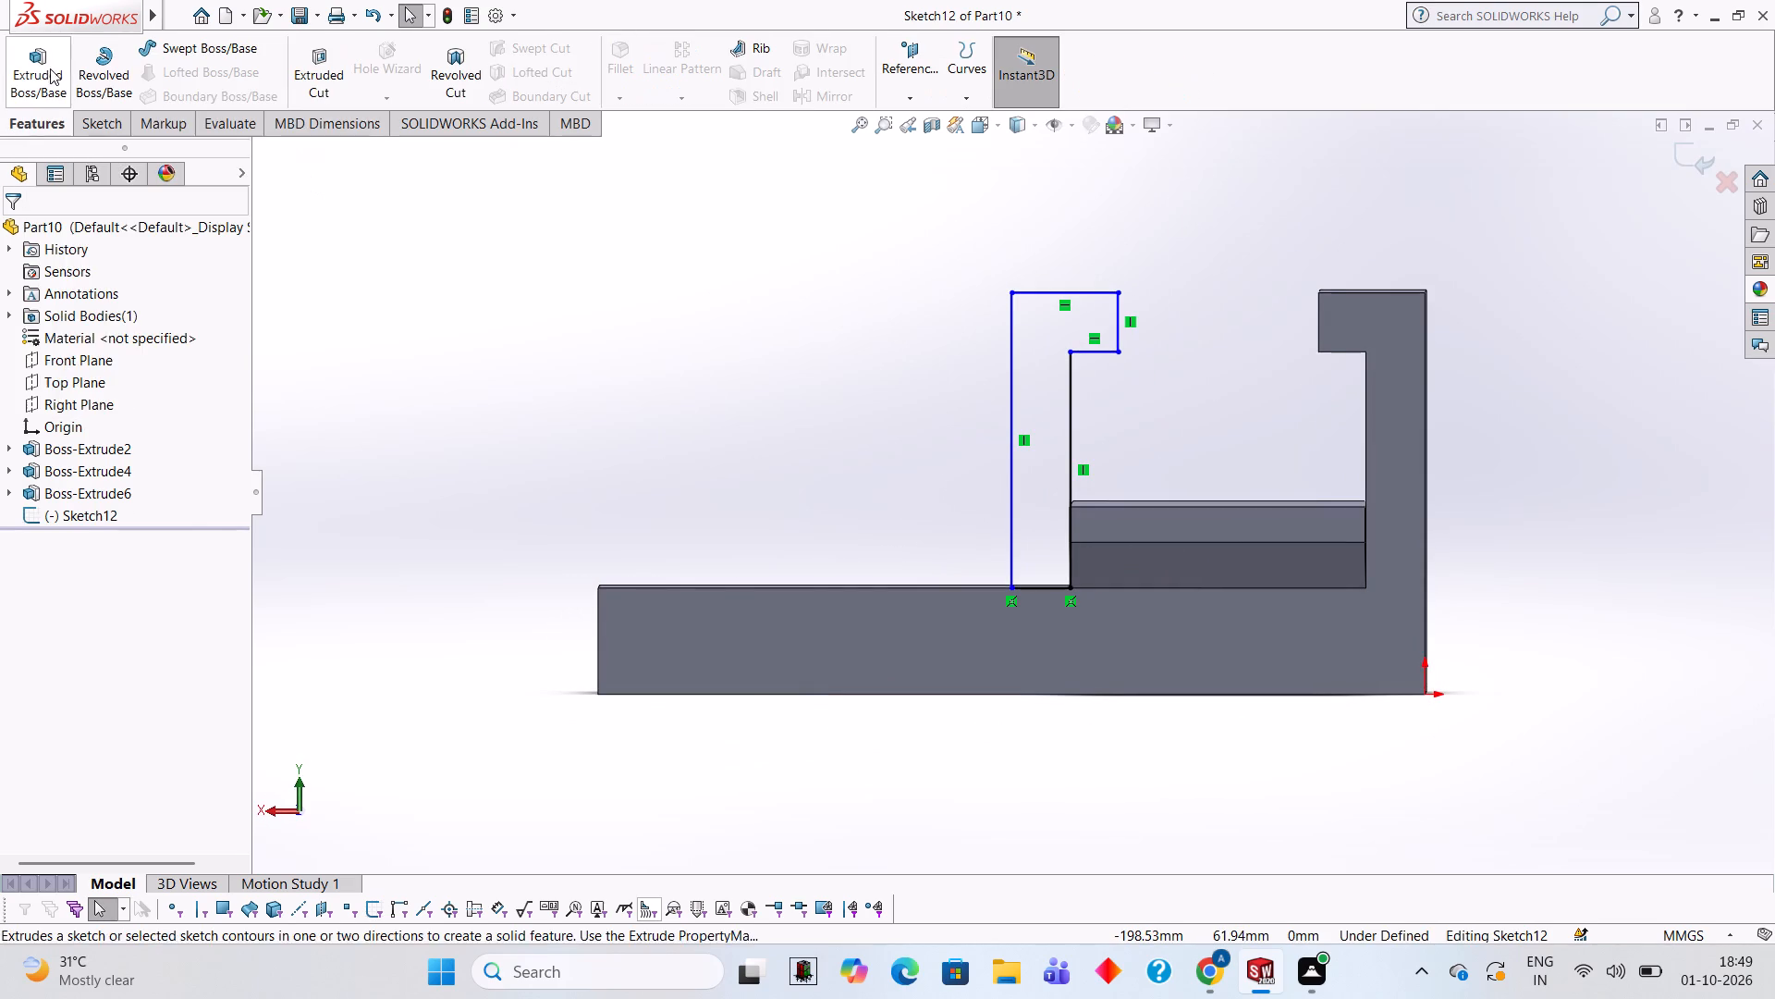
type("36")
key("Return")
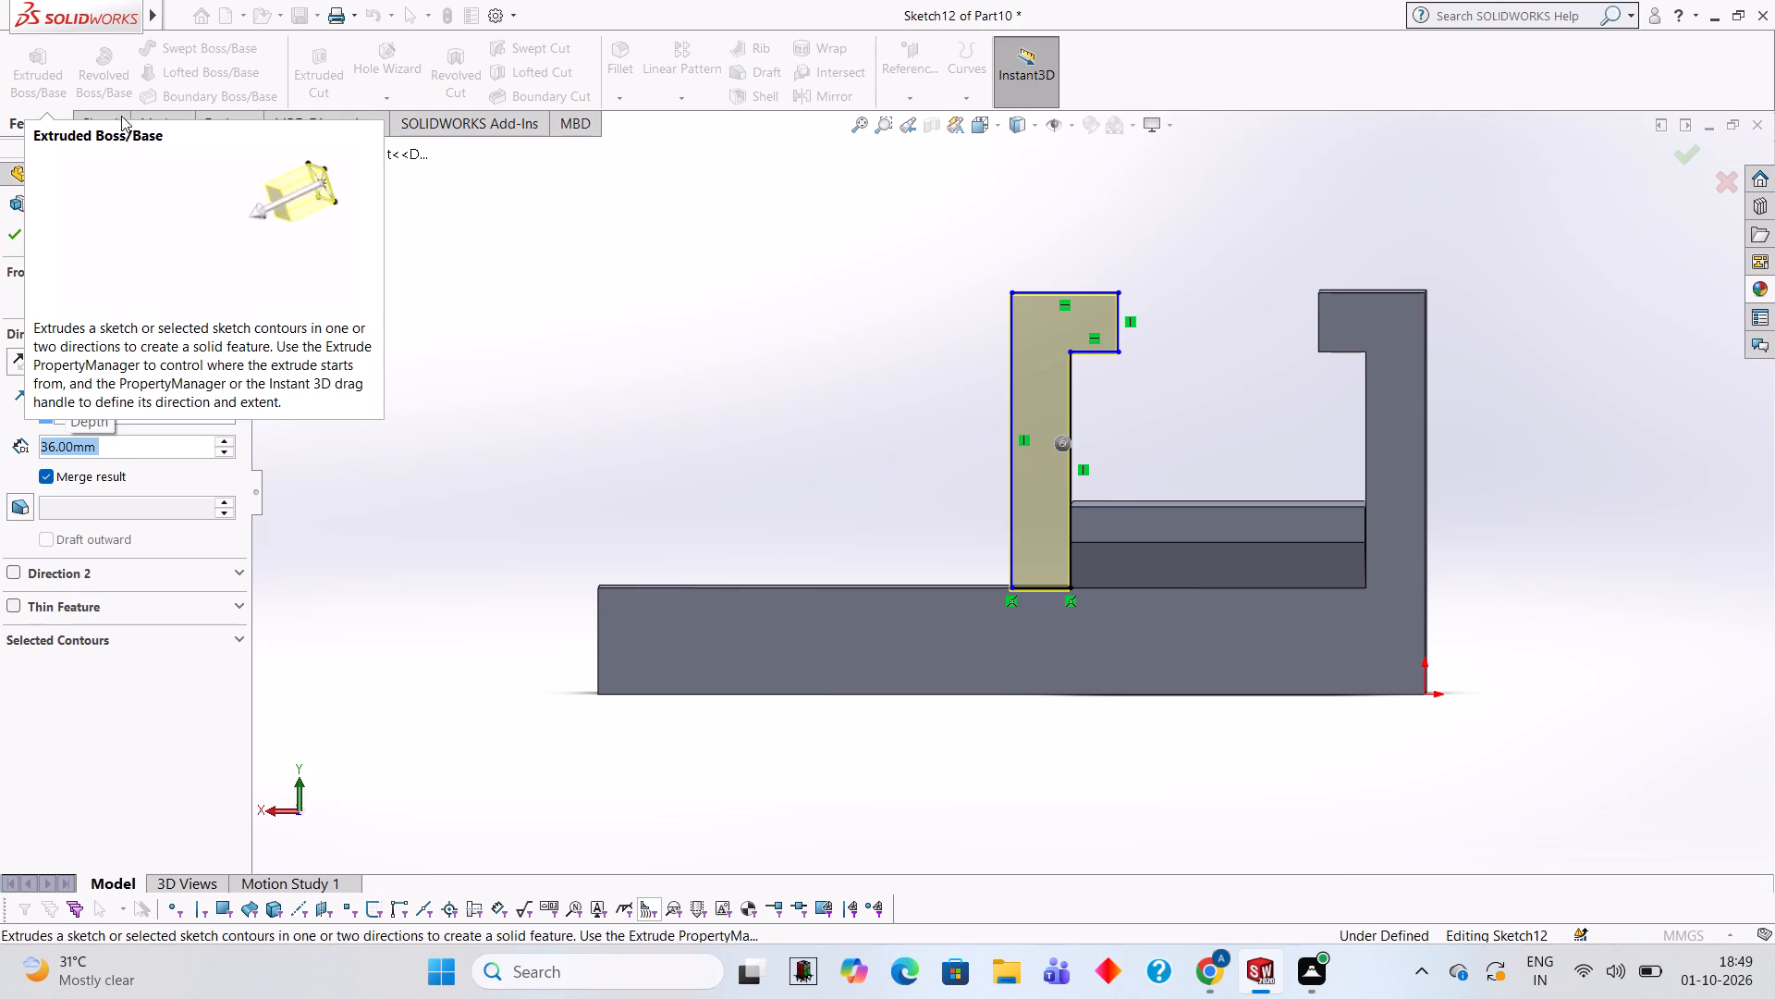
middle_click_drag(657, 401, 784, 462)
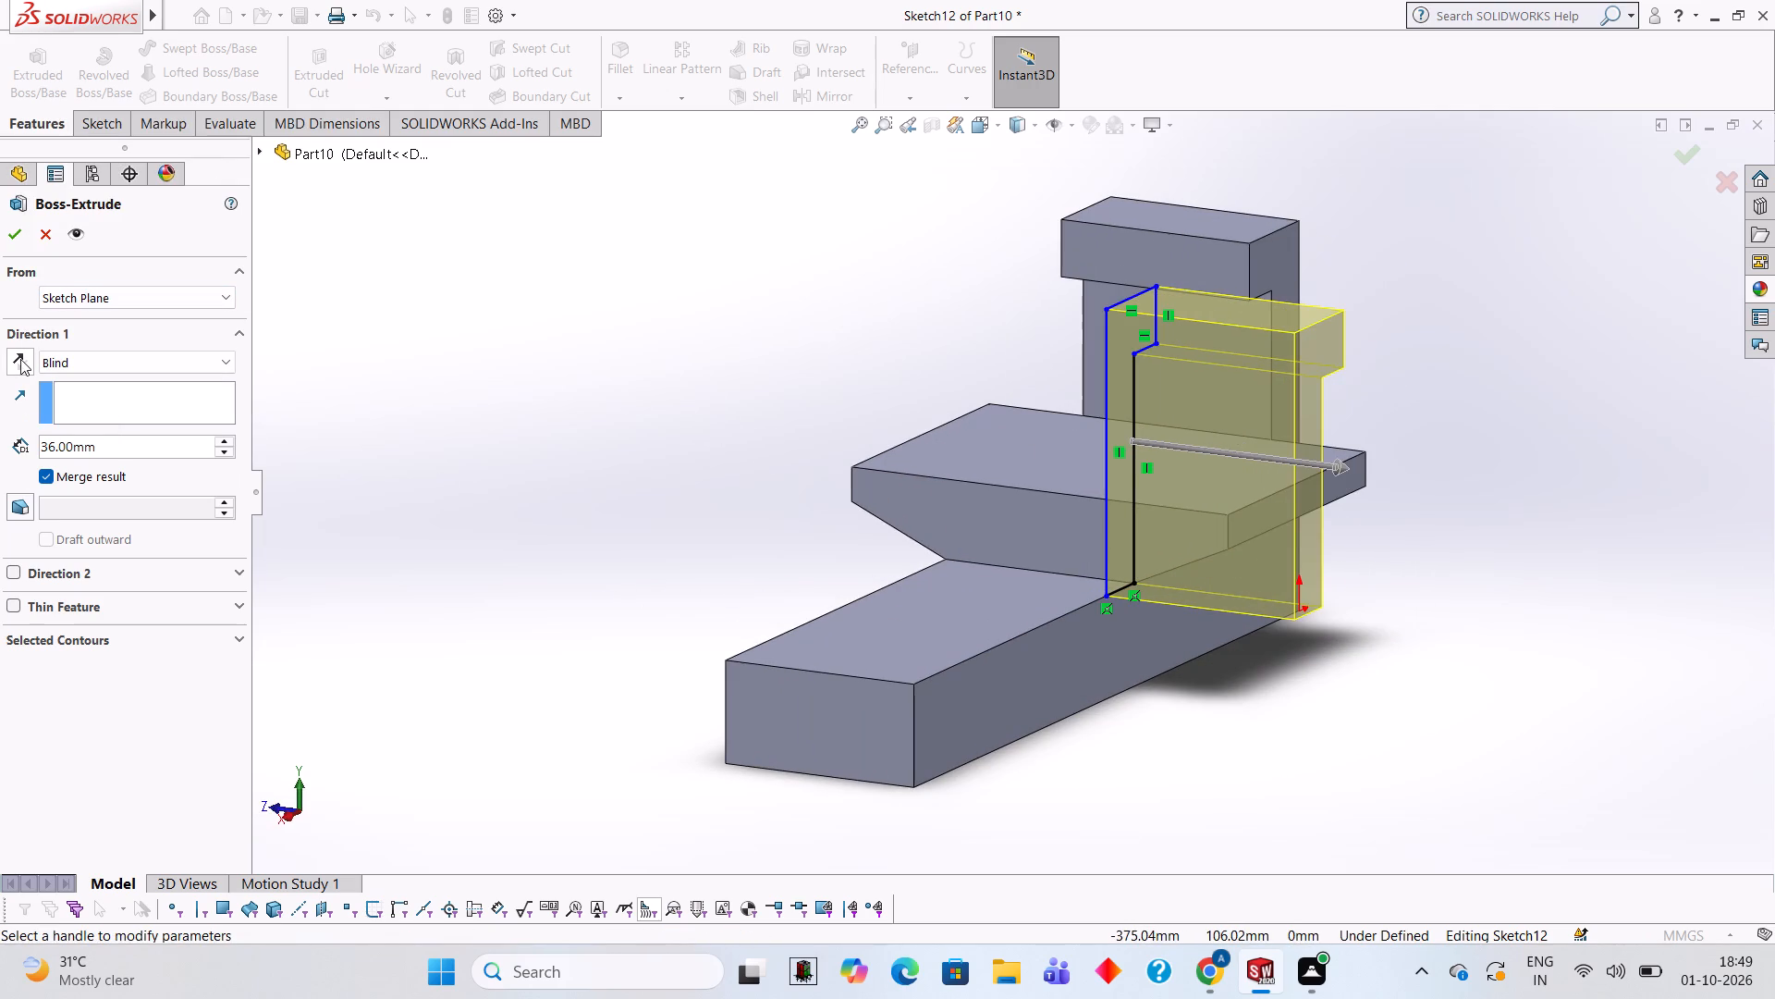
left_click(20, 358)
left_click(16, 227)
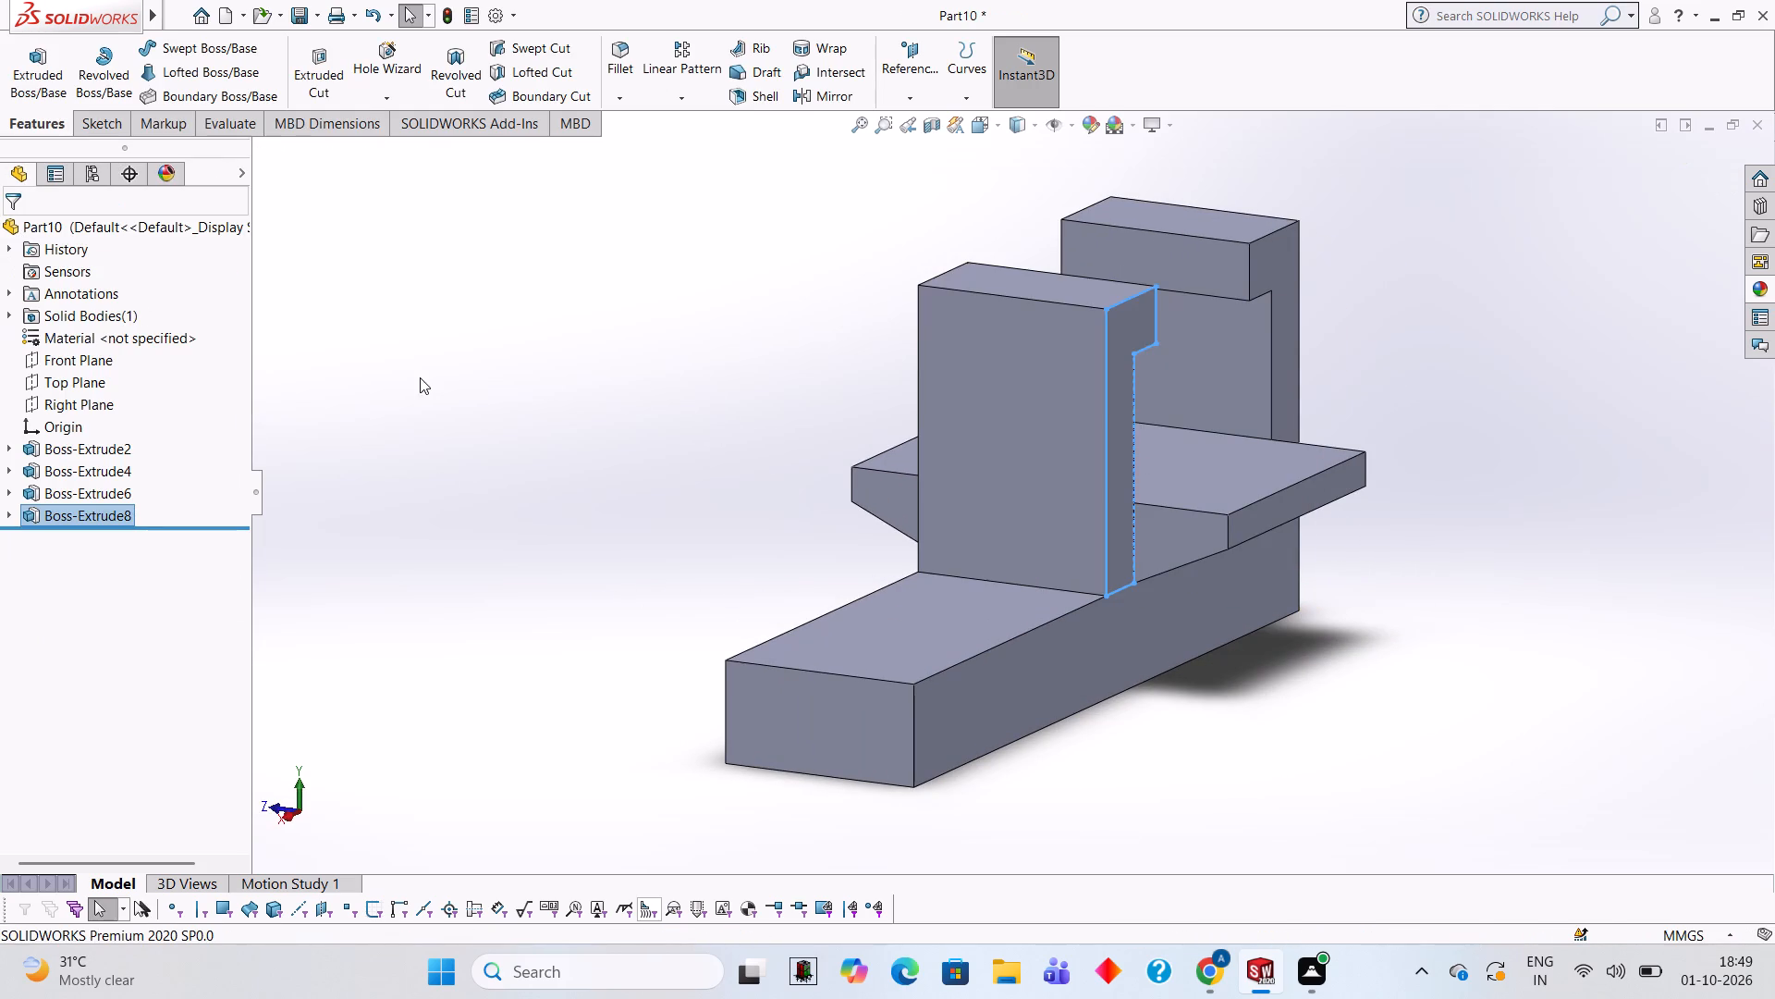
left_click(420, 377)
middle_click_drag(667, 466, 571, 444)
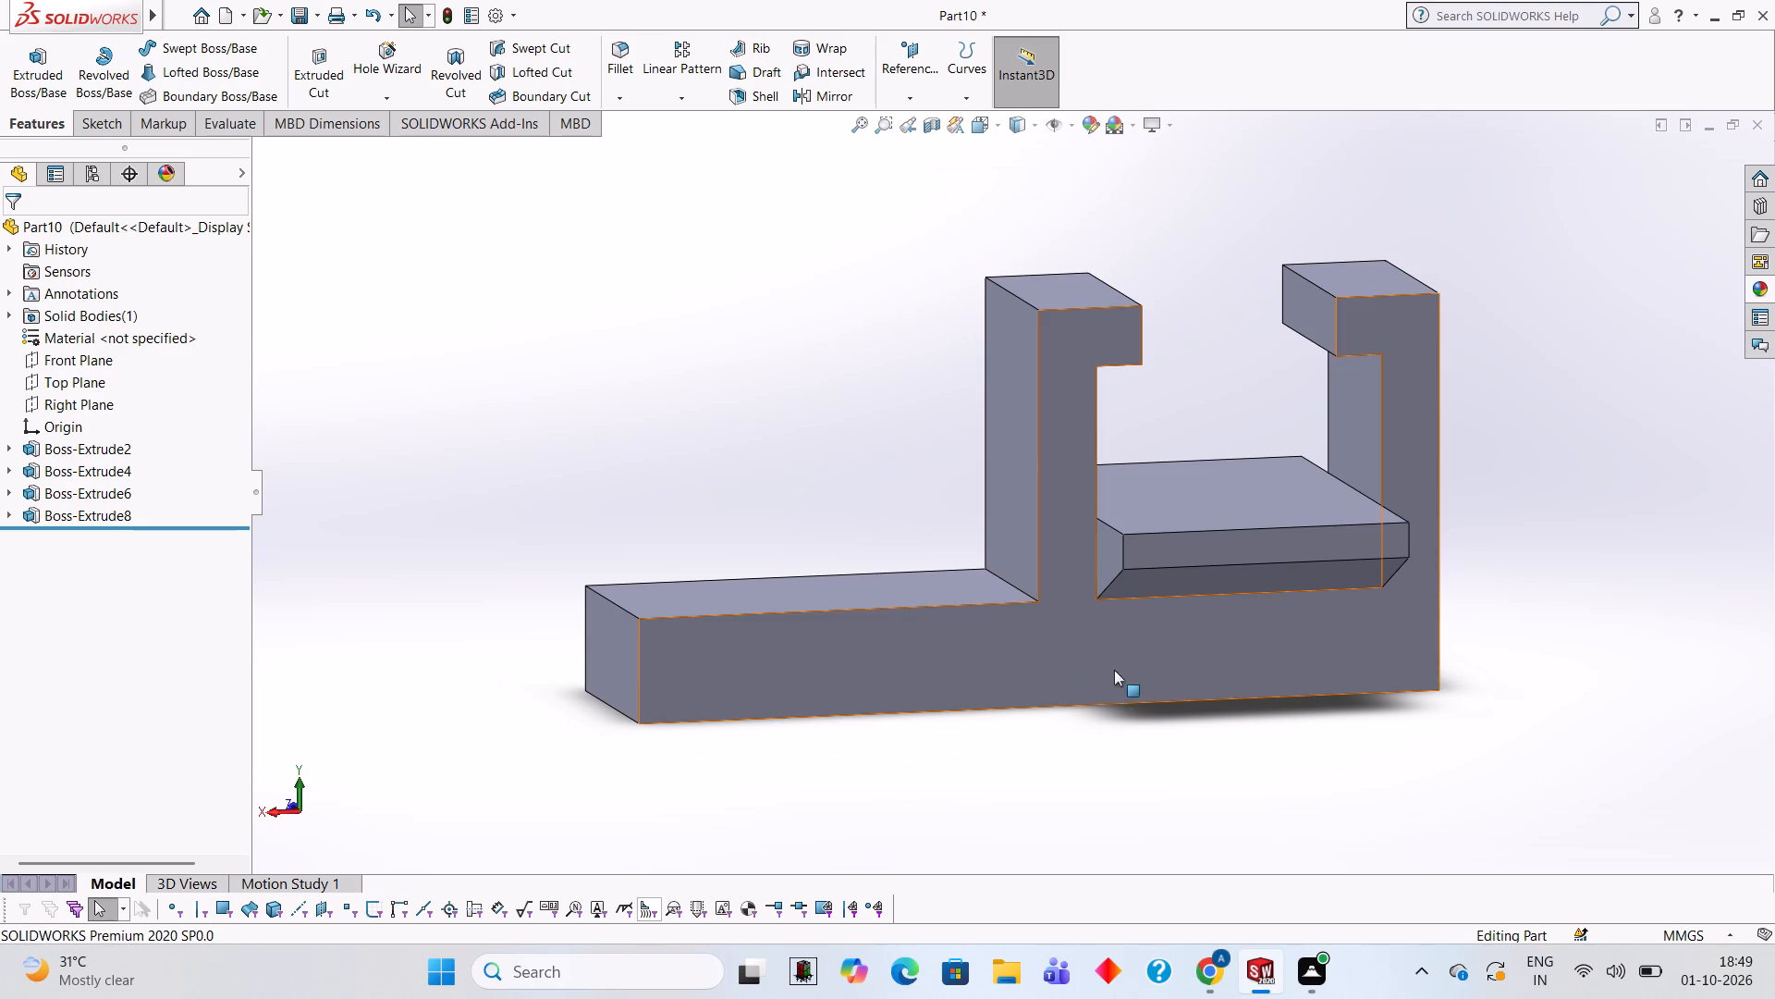
On a sketch on the long side face, check the base's overall length and the span across both uprights with trial lines.
left_click(1018, 647)
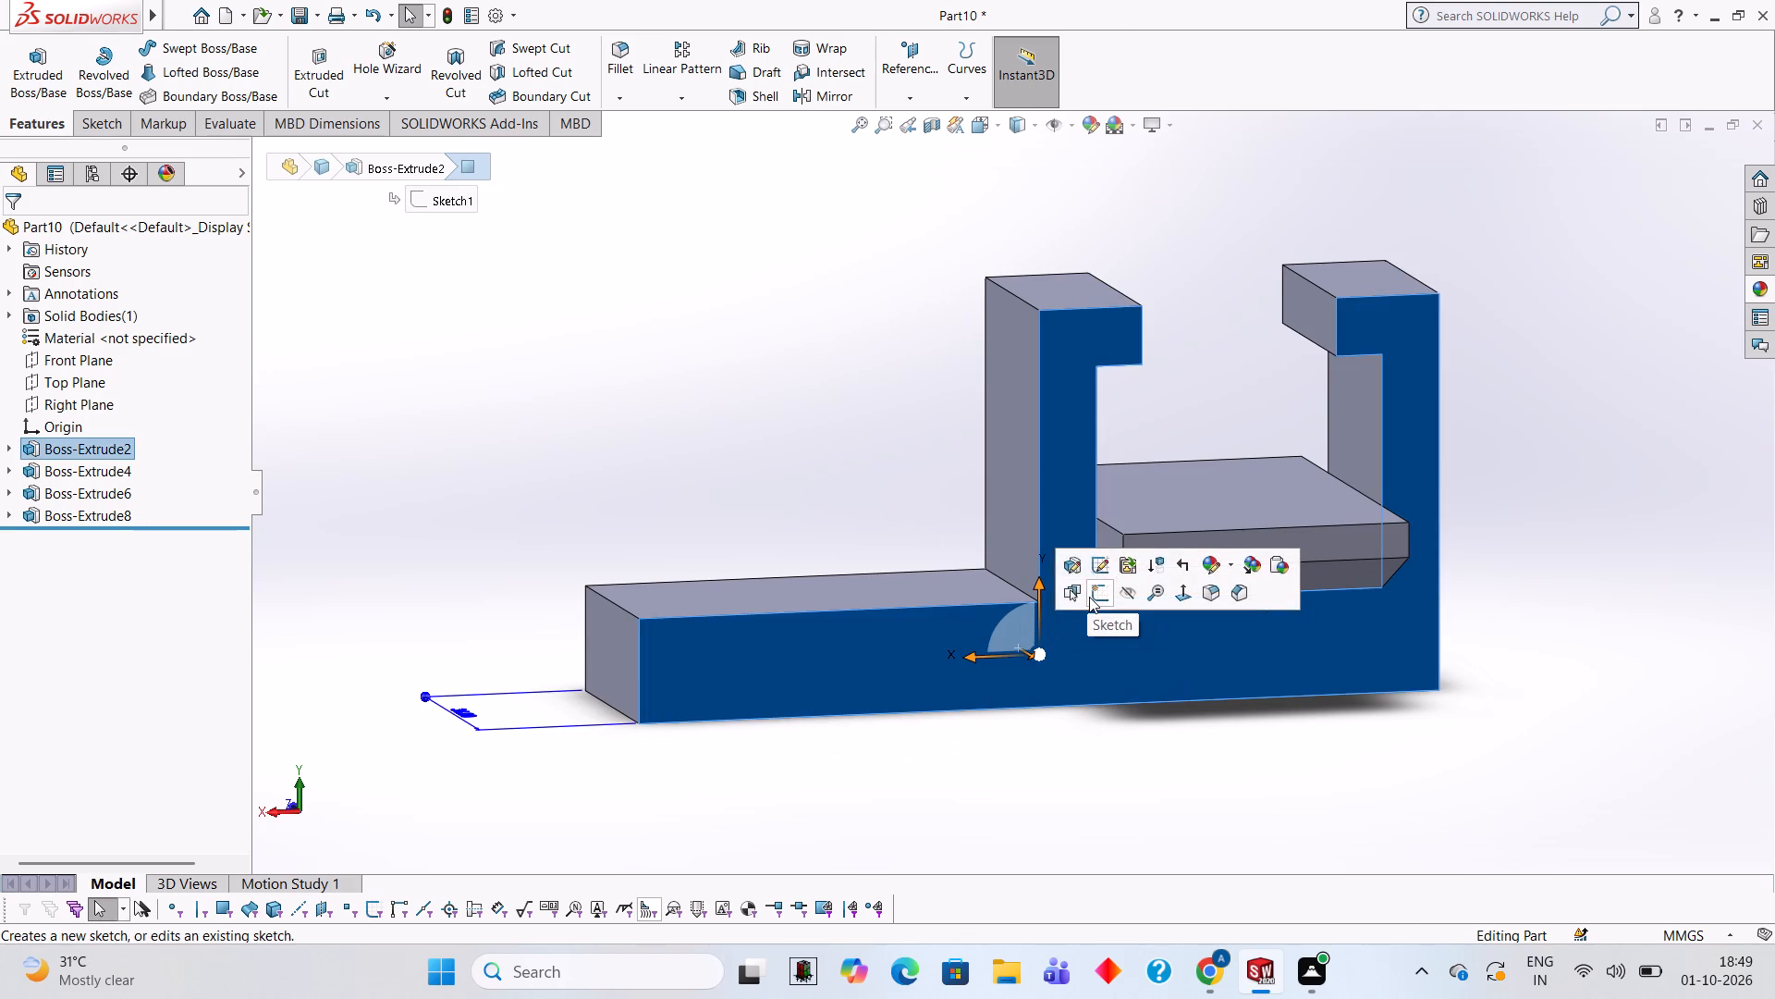
left_click(1089, 596)
key("ctrl+8")
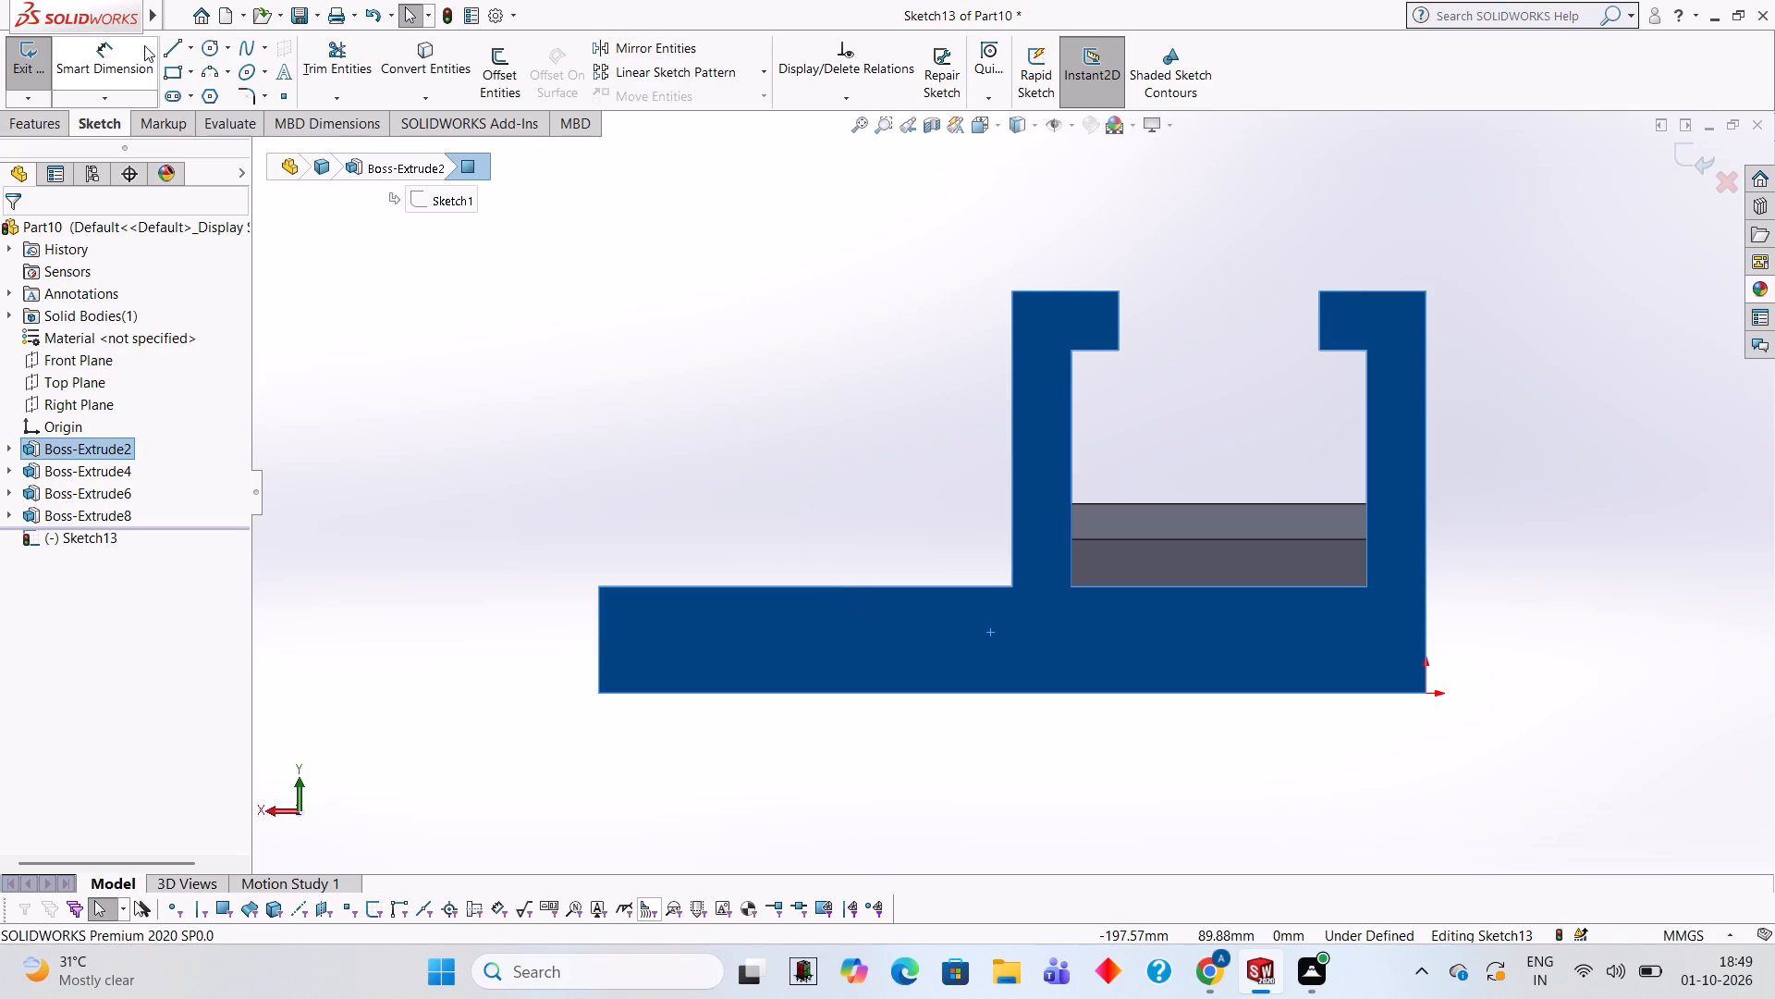
left_click(177, 45)
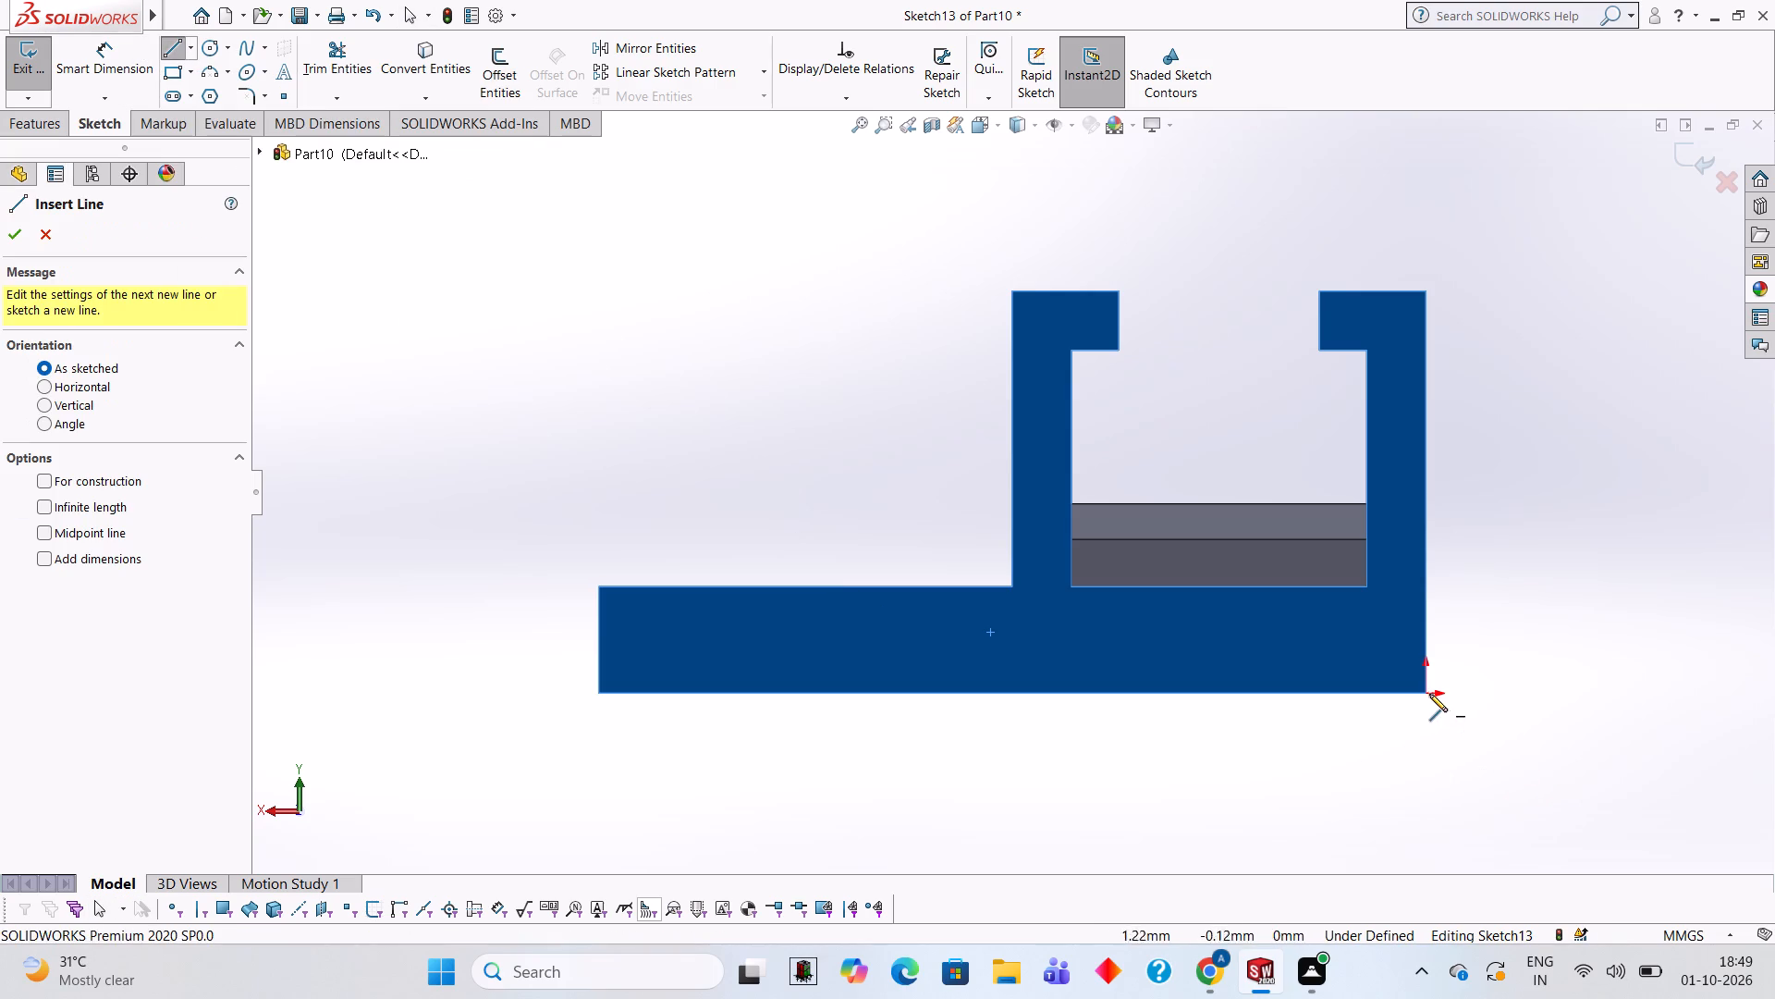
left_click(1426, 692)
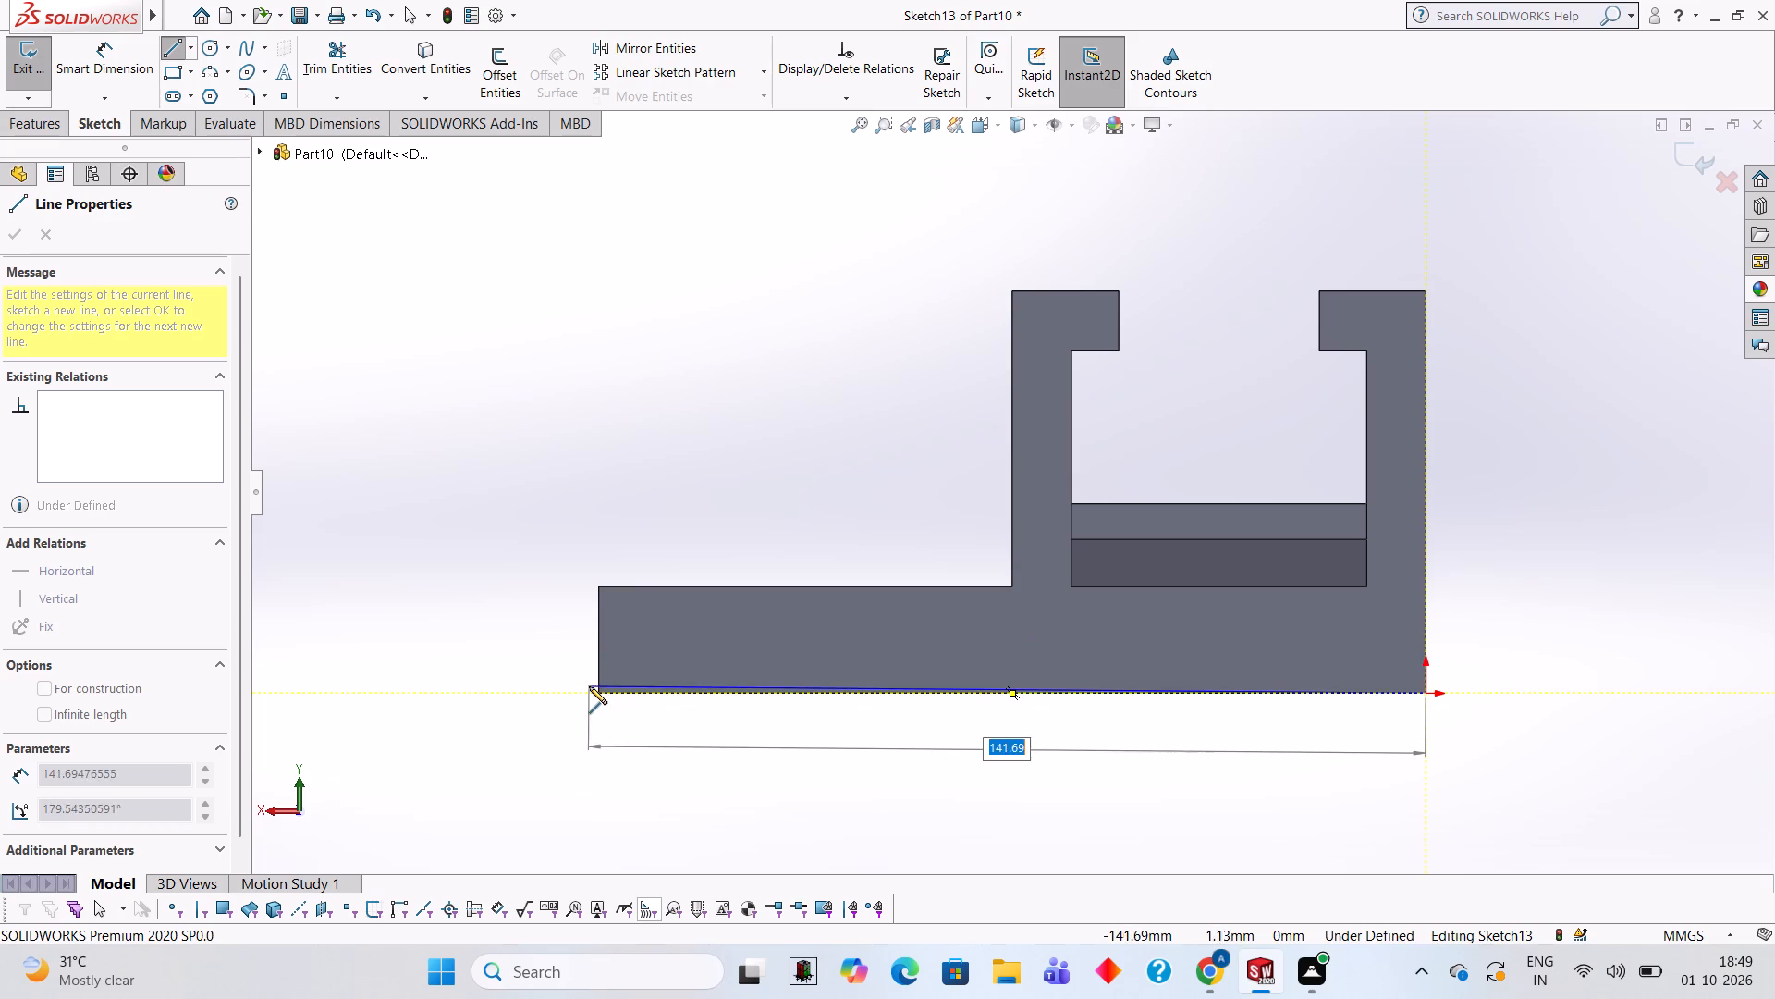
key("Escape")
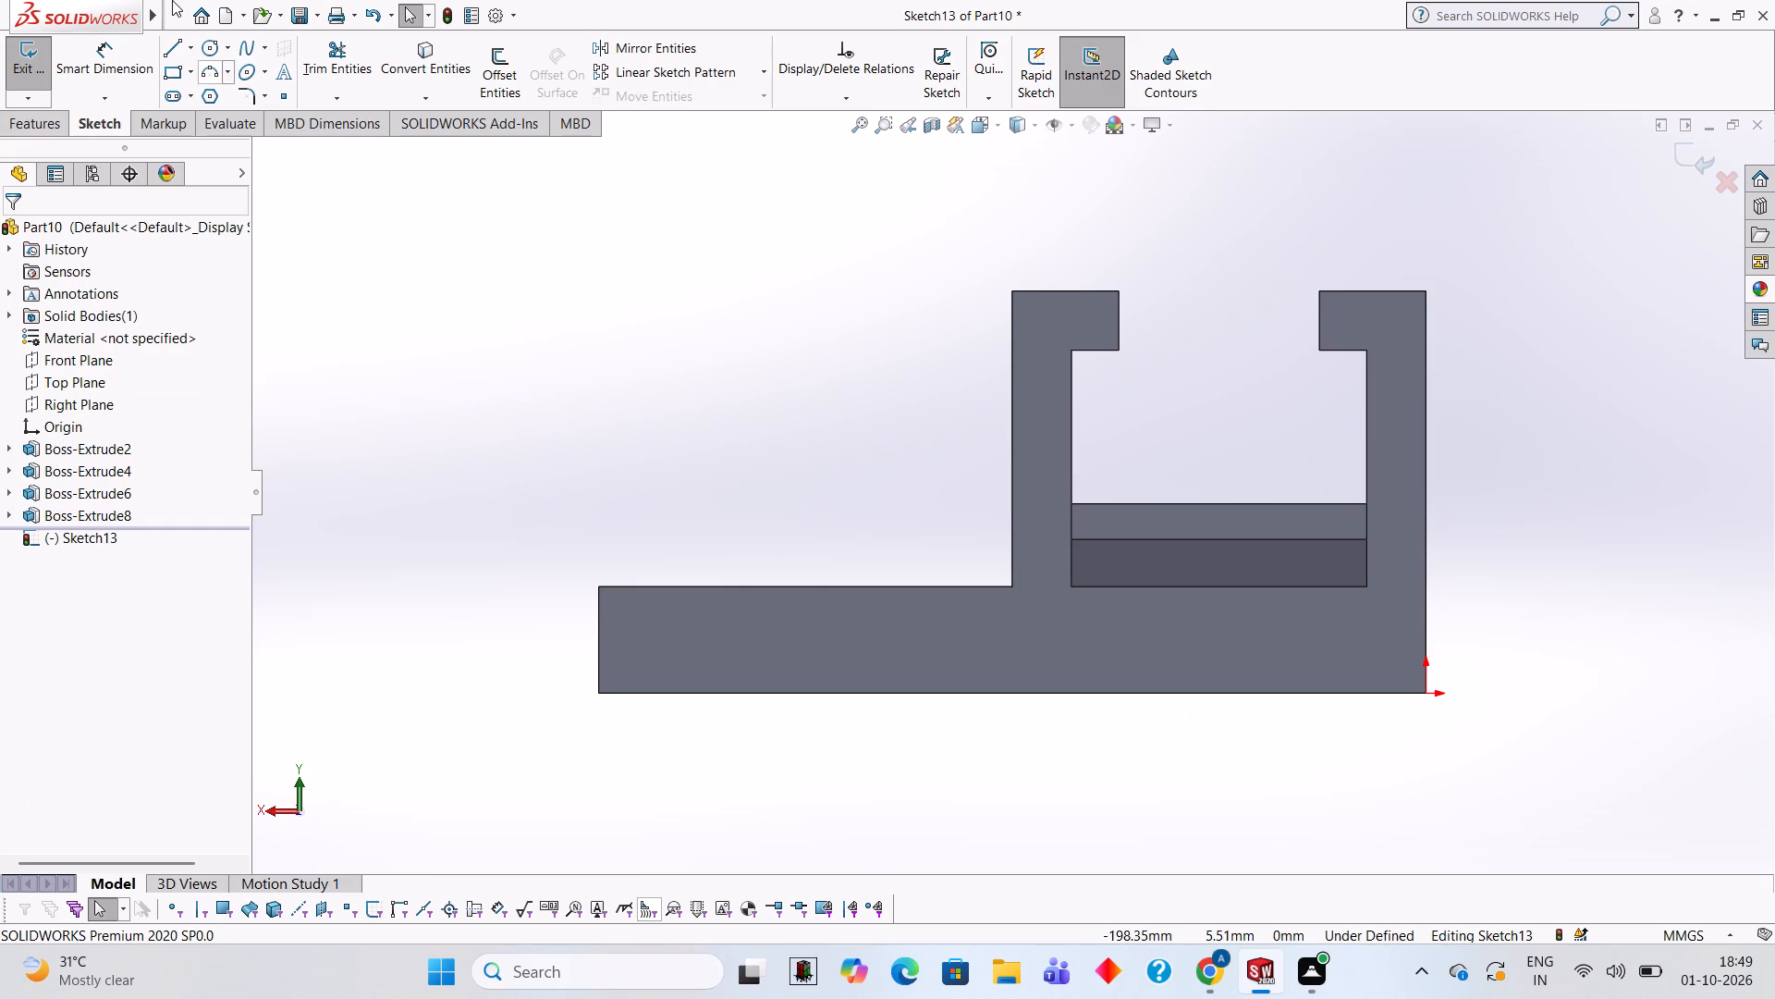
left_click(179, 52)
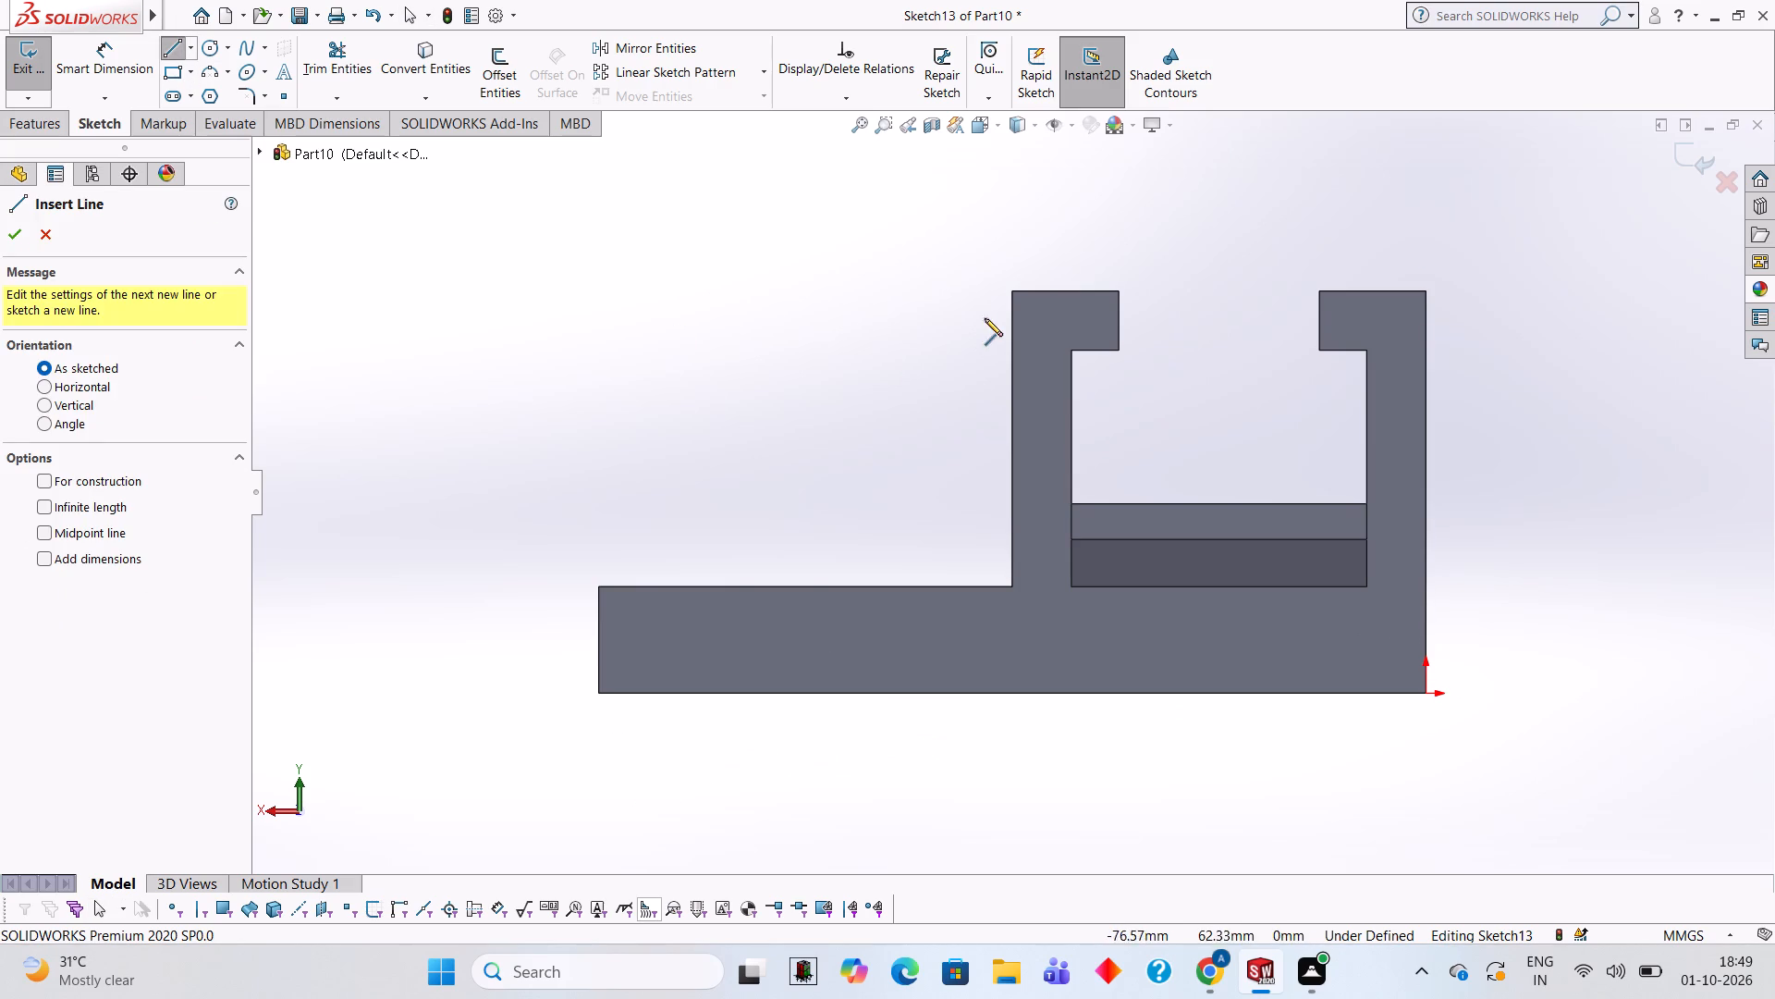
left_click(1010, 290)
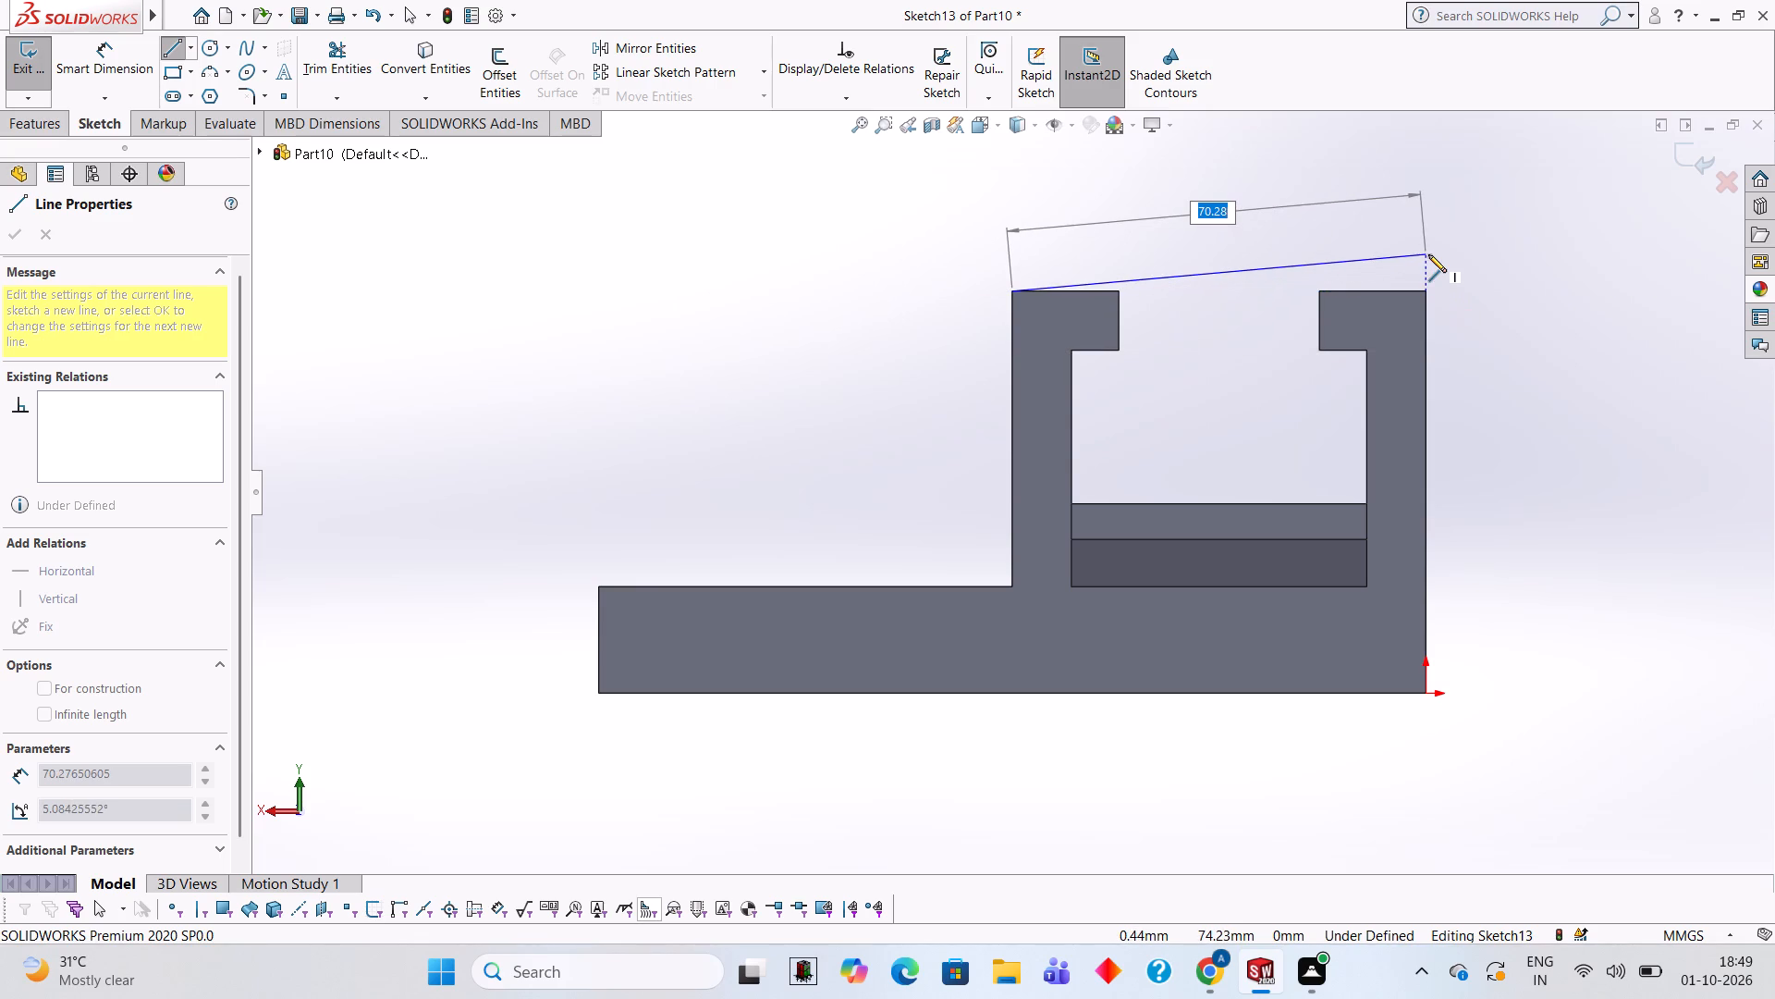
key("Escape")
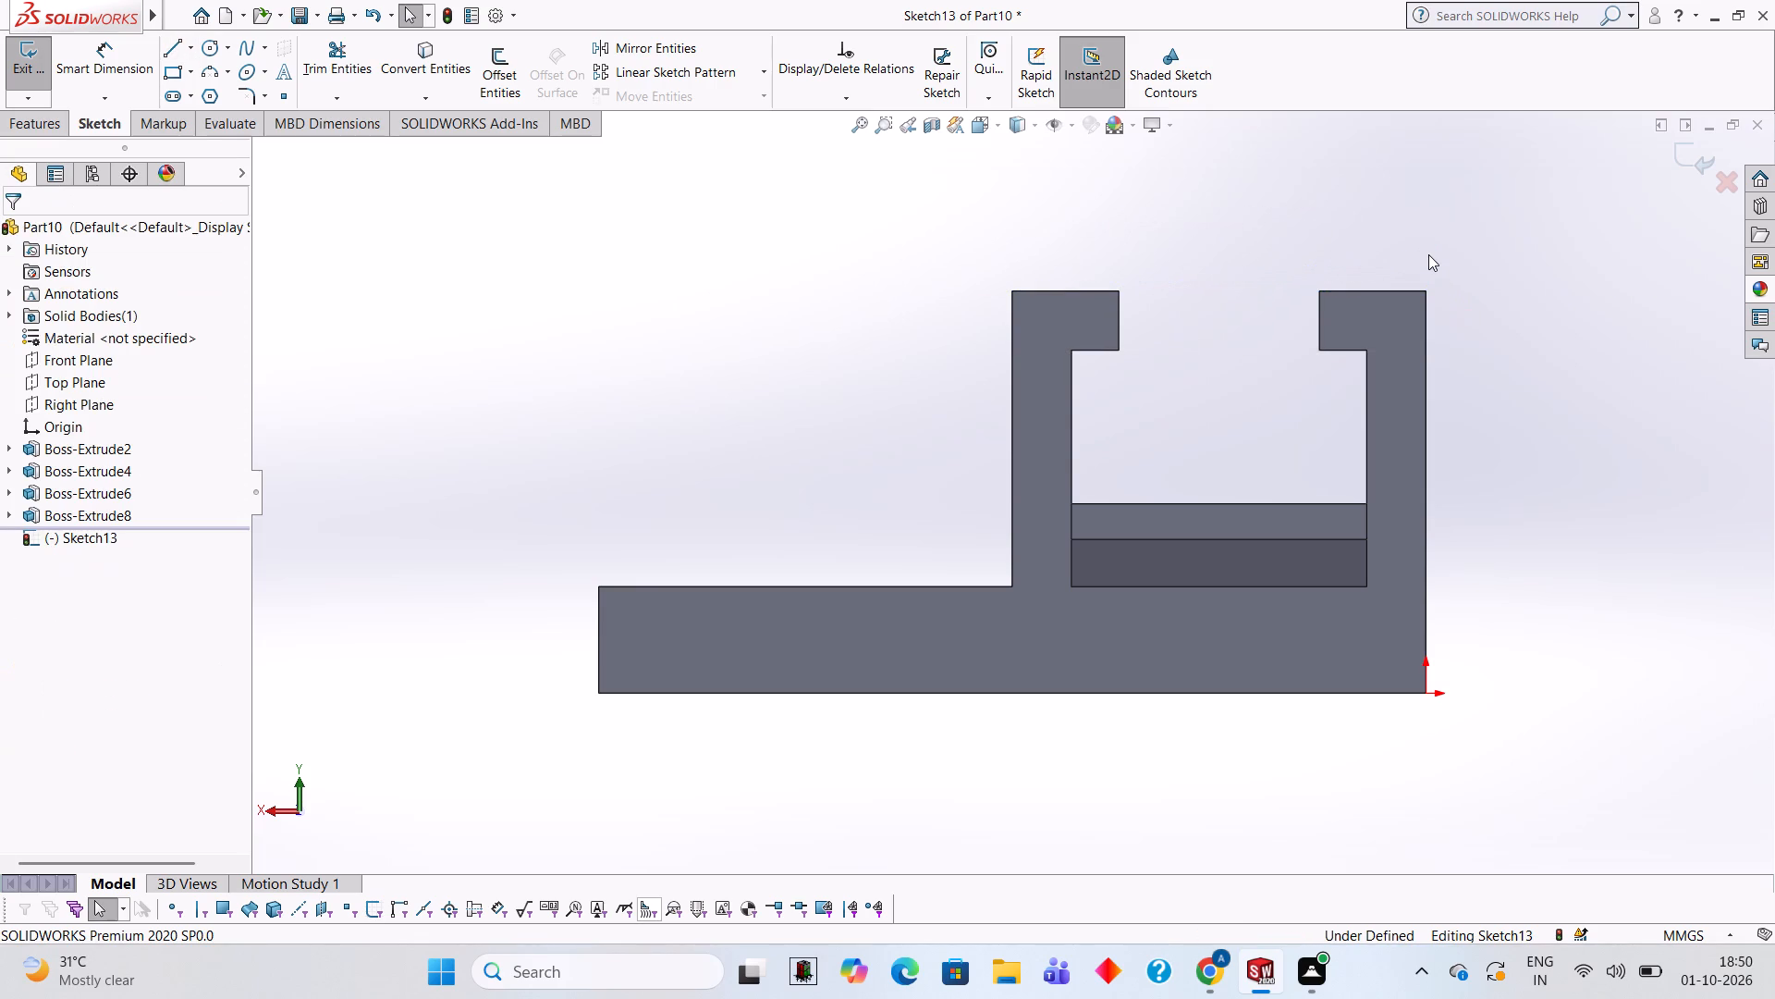
Undo the second hooked upright, its sketch and the winged boss extrusion, back to the open winged profile sketch.
key("ctrl+z")
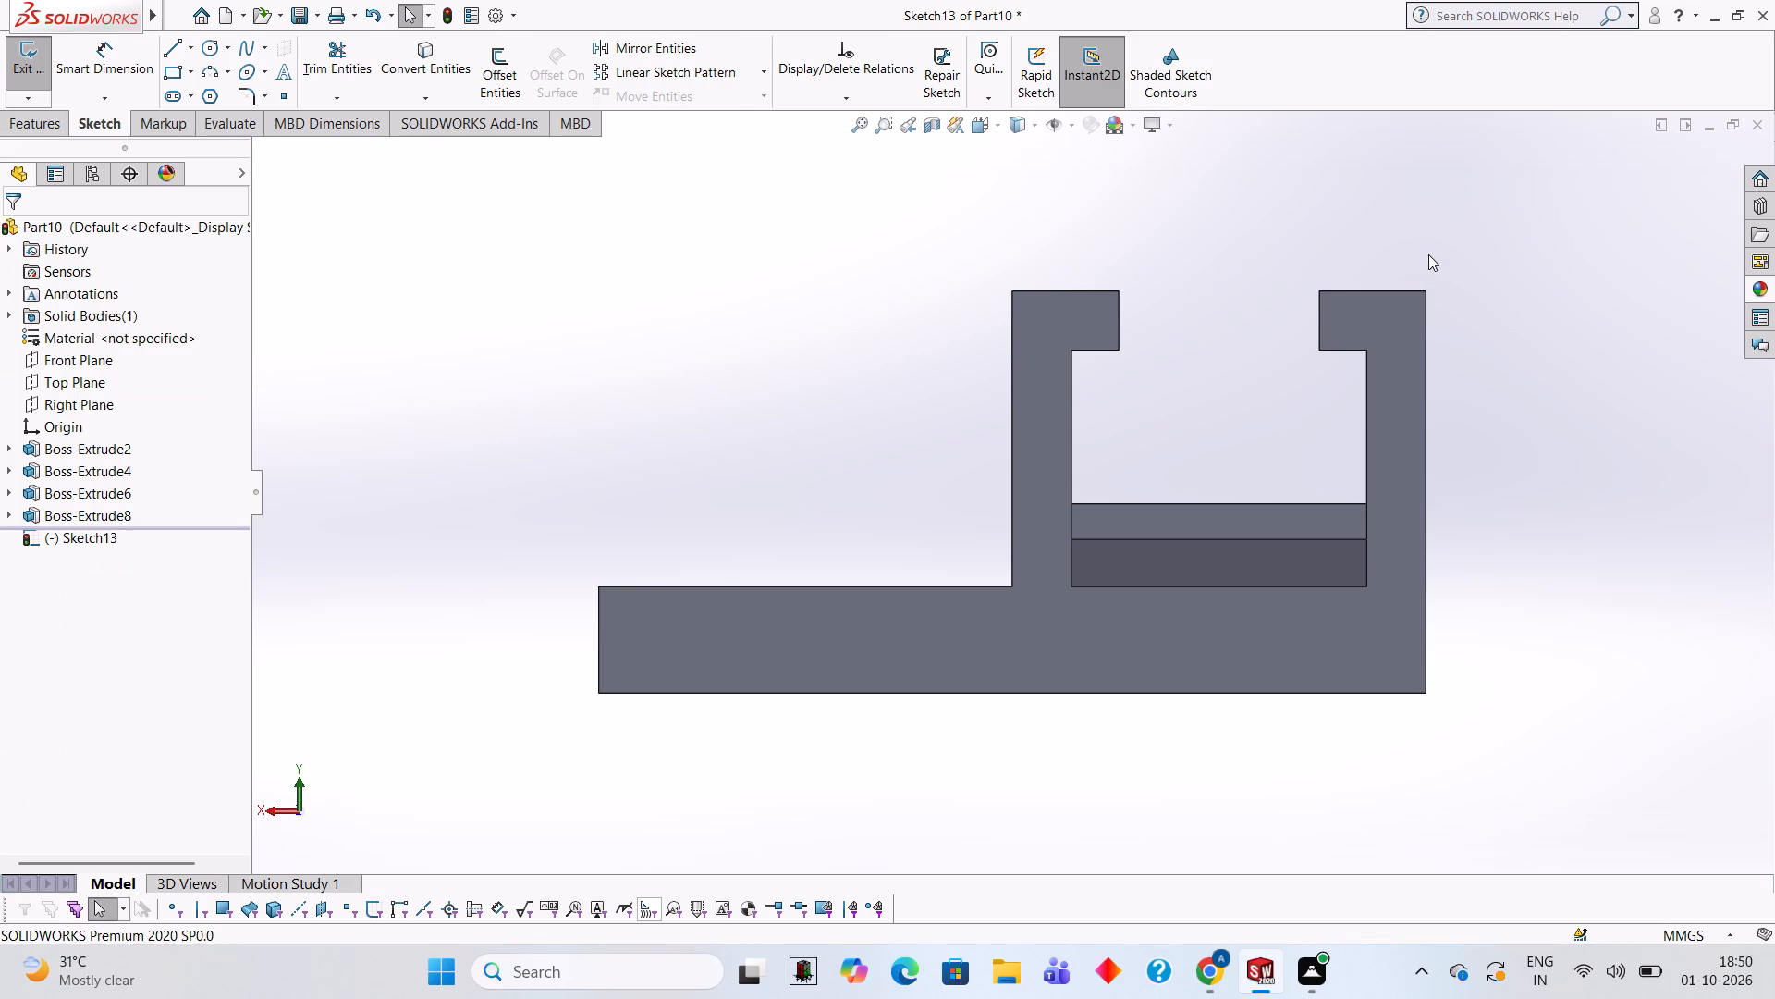
key("ctrl+z")
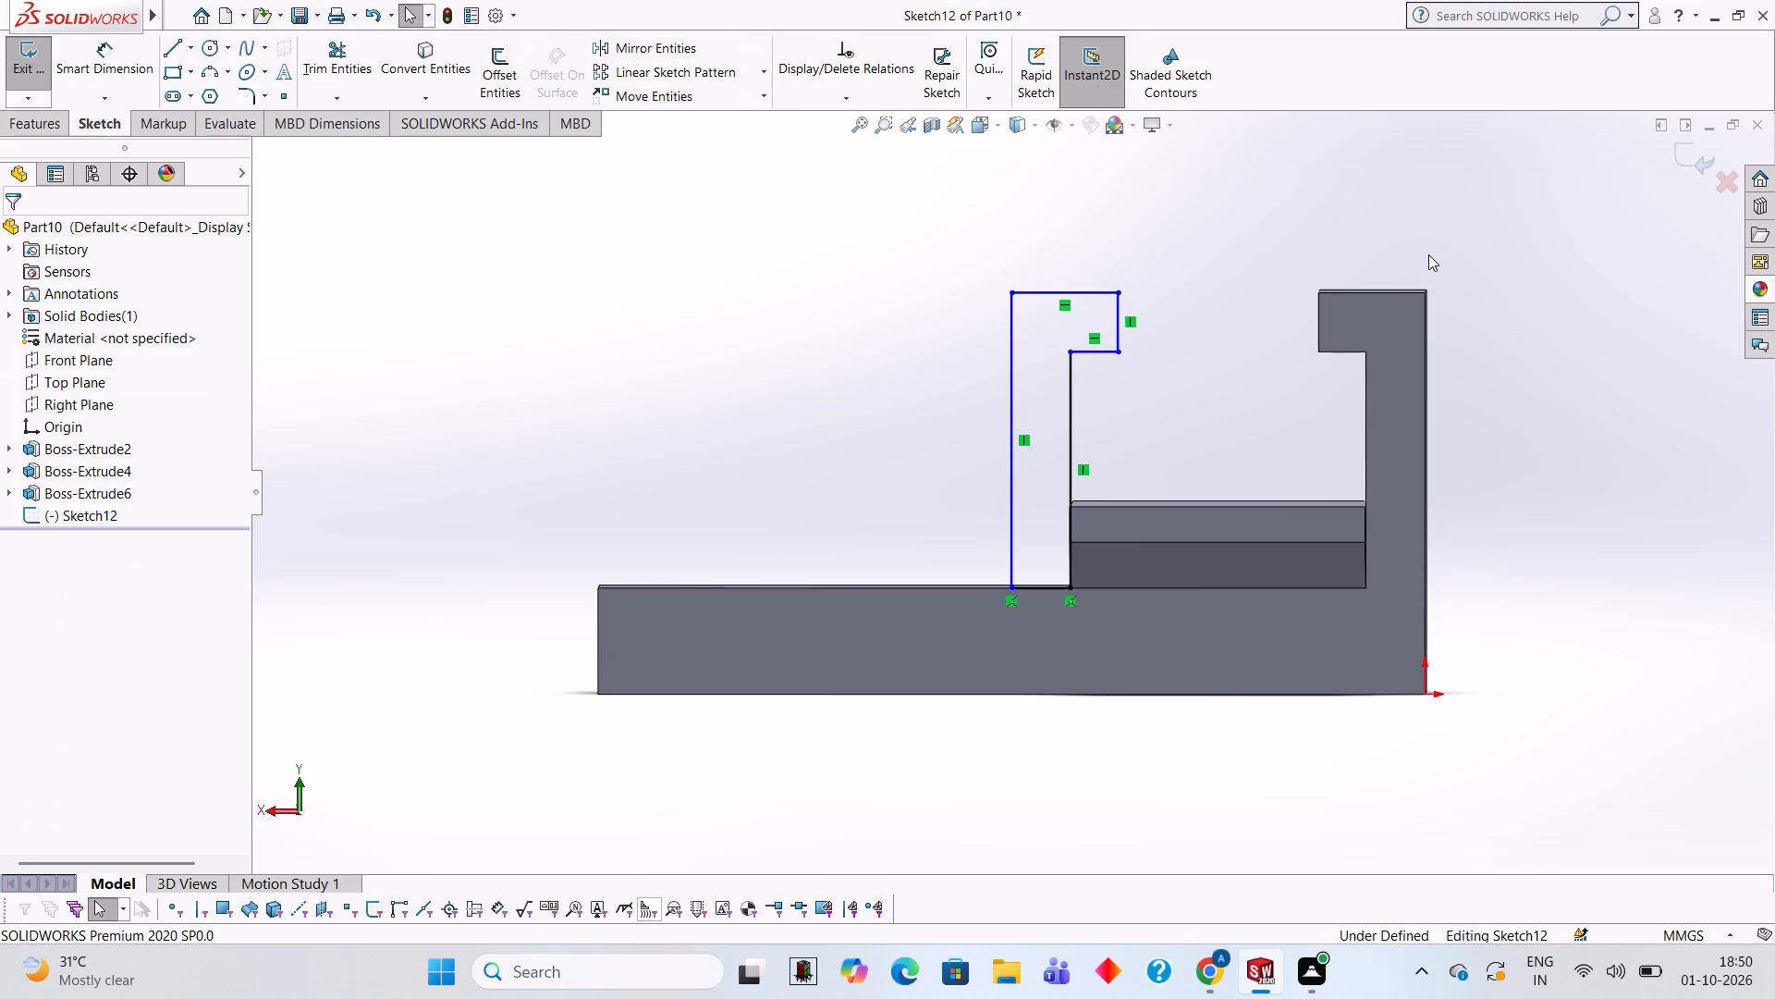
key("ctrl+z")
key("ctrl+z")
key("ctrl+z")
key("ctrl+z")
key("ctrl+z")
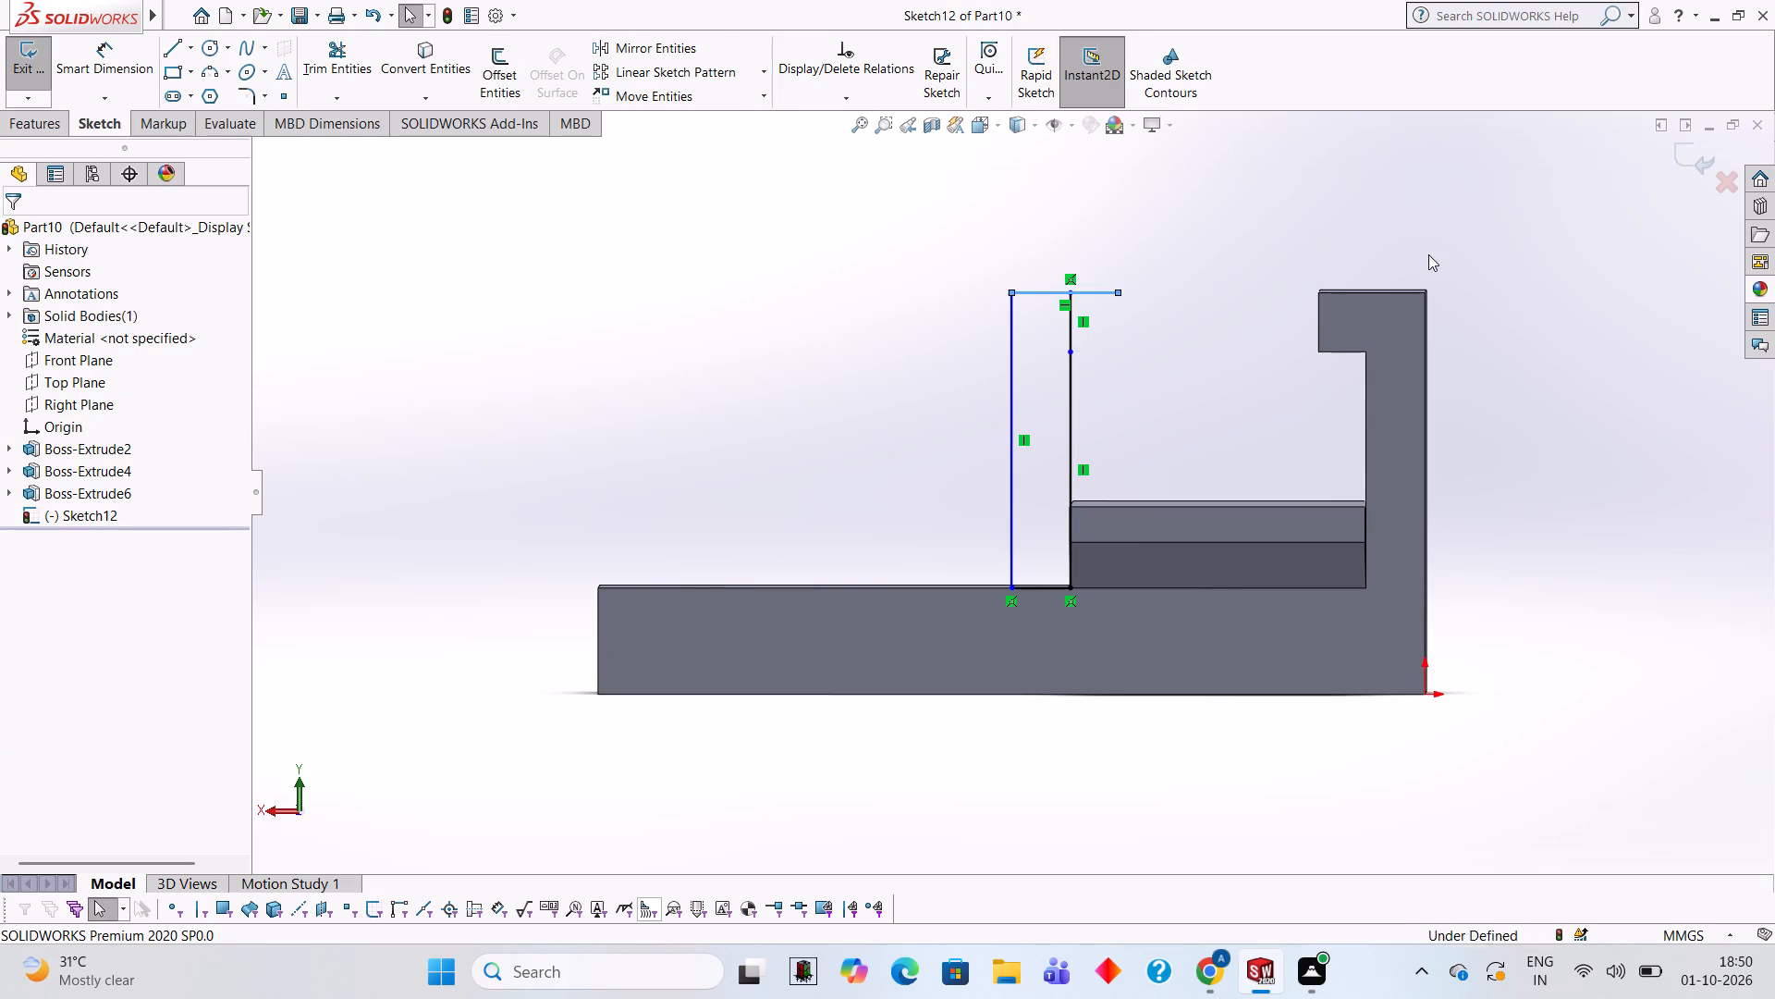
key("ctrl+z")
key("ctrl+z")
key("ctrl+z")
key("ctrl+z")
key("ctrl+z")
key("ctrl+z")
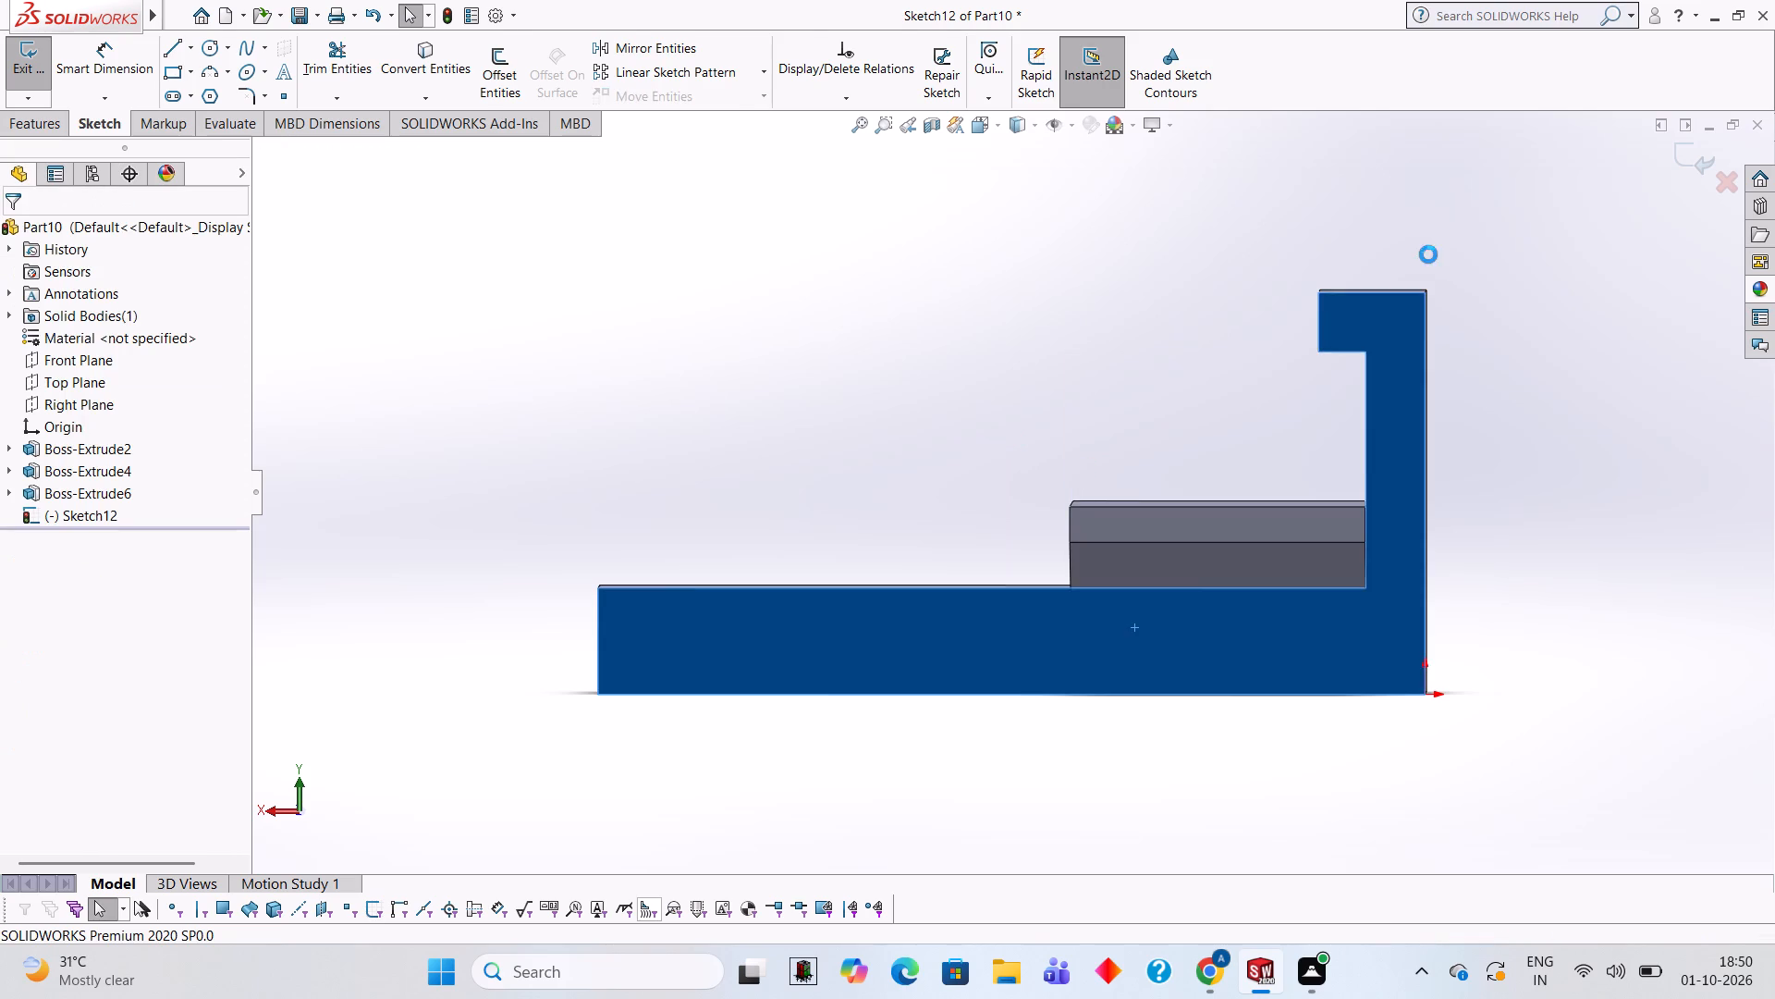
key("ctrl+z")
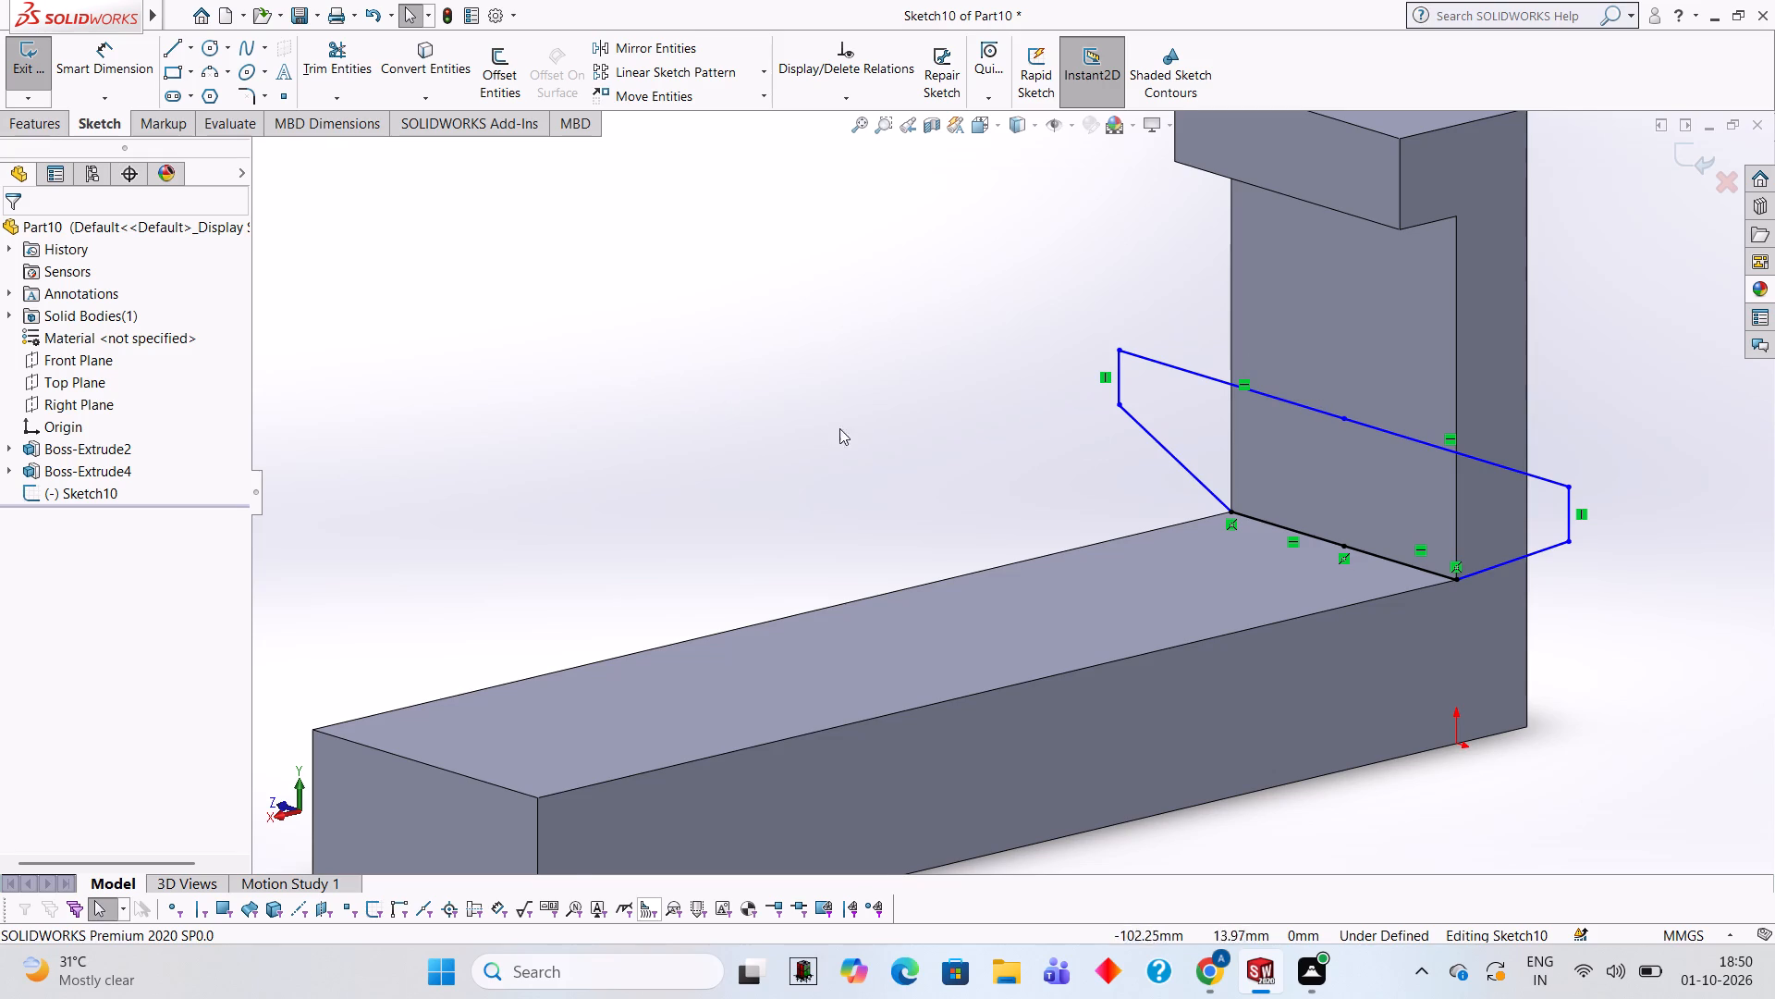
Extrude the winged profile 40 mm blind from the upright along the base, merged with the body.
scroll(848, 429, "up", 1)
middle_click_drag(848, 429, 805, 413)
left_click(60, 114)
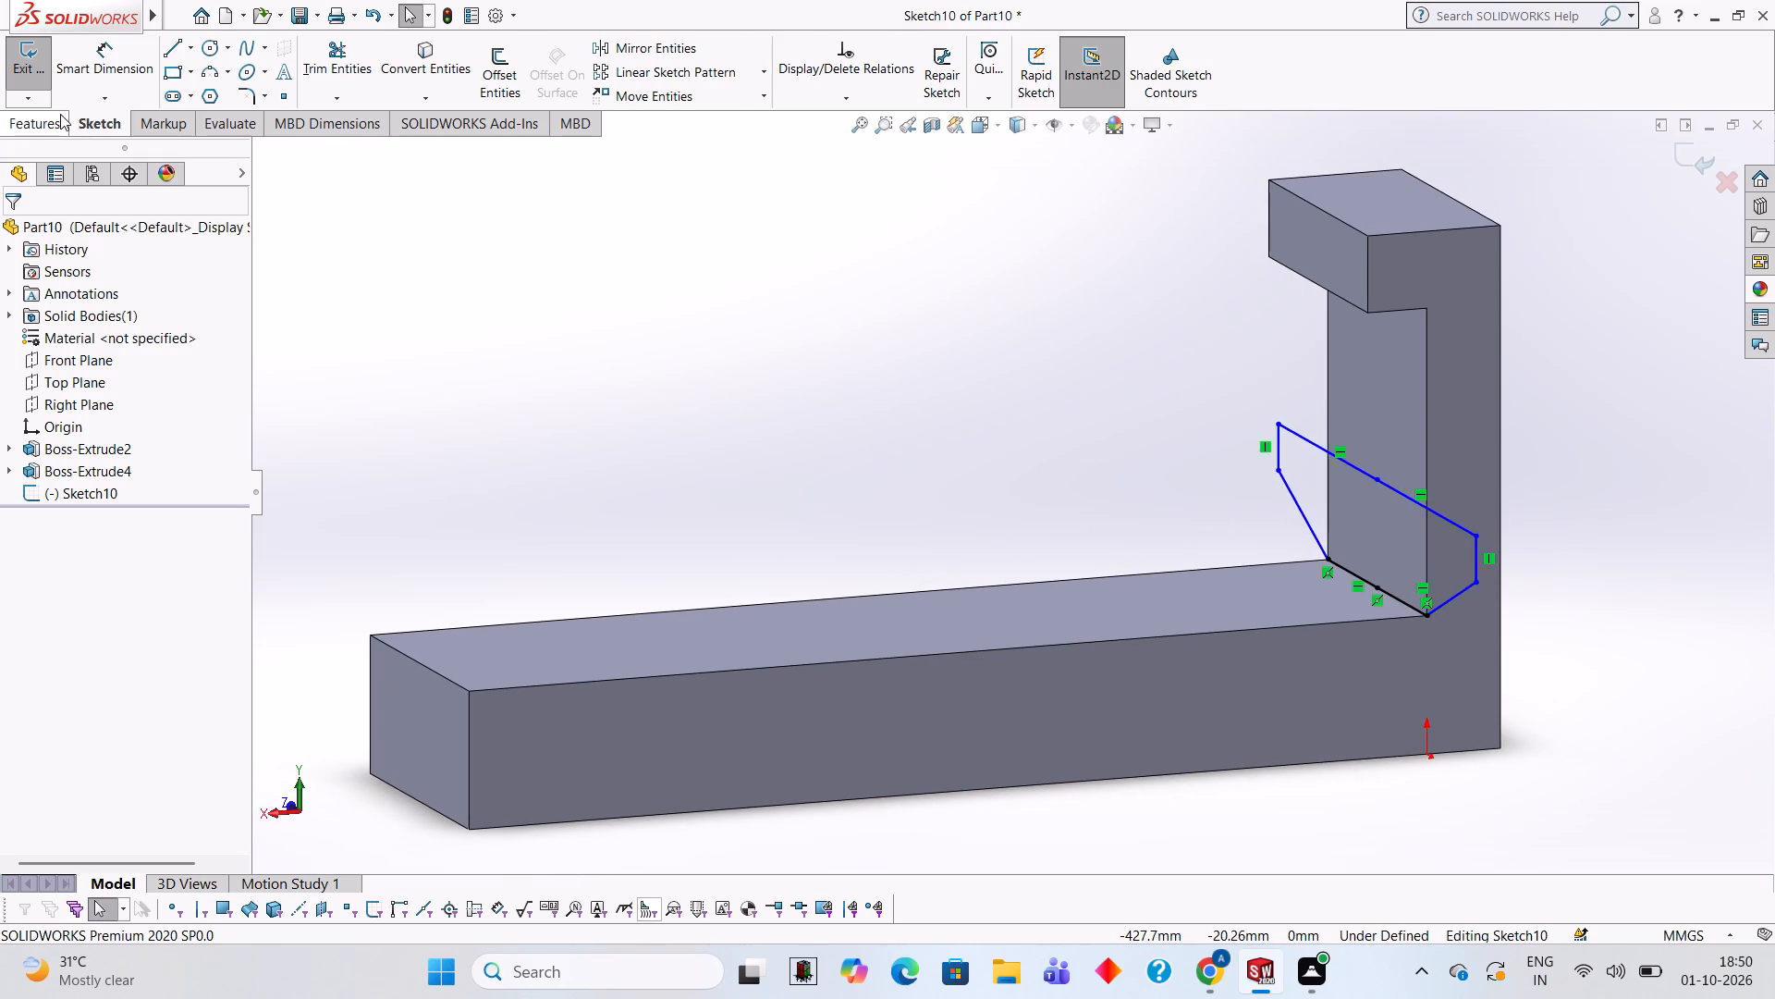
left_click(55, 79)
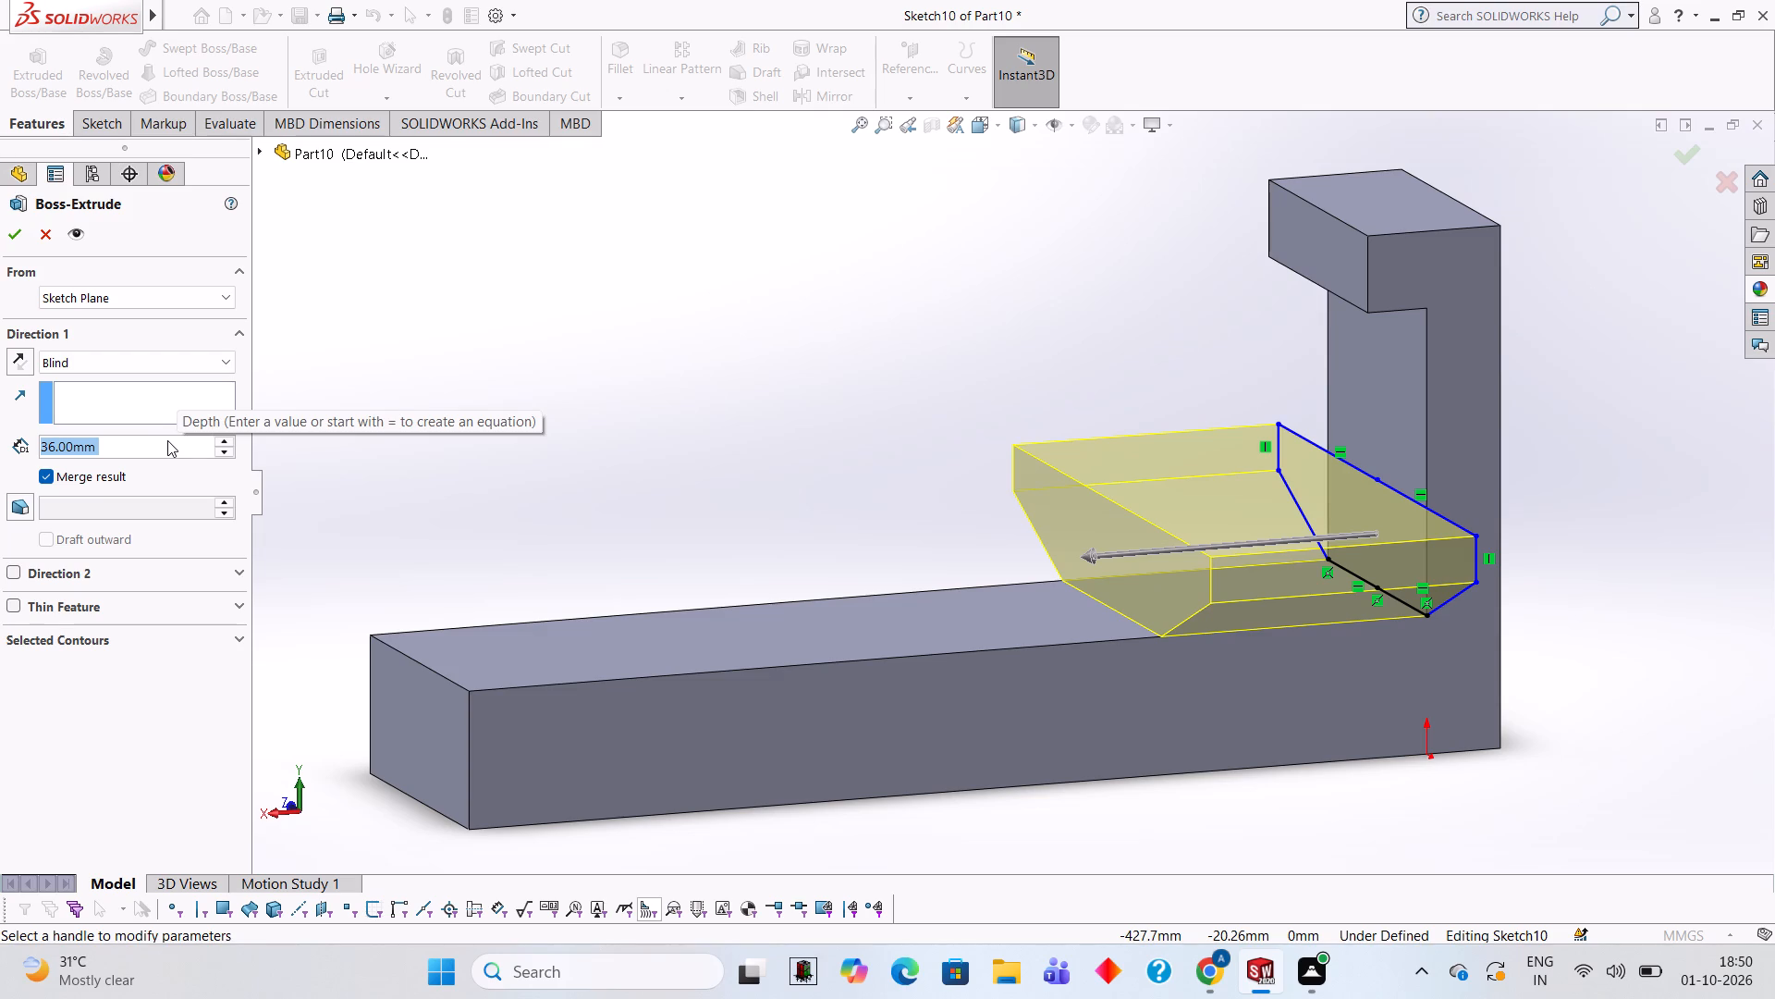
type("40")
key("Return")
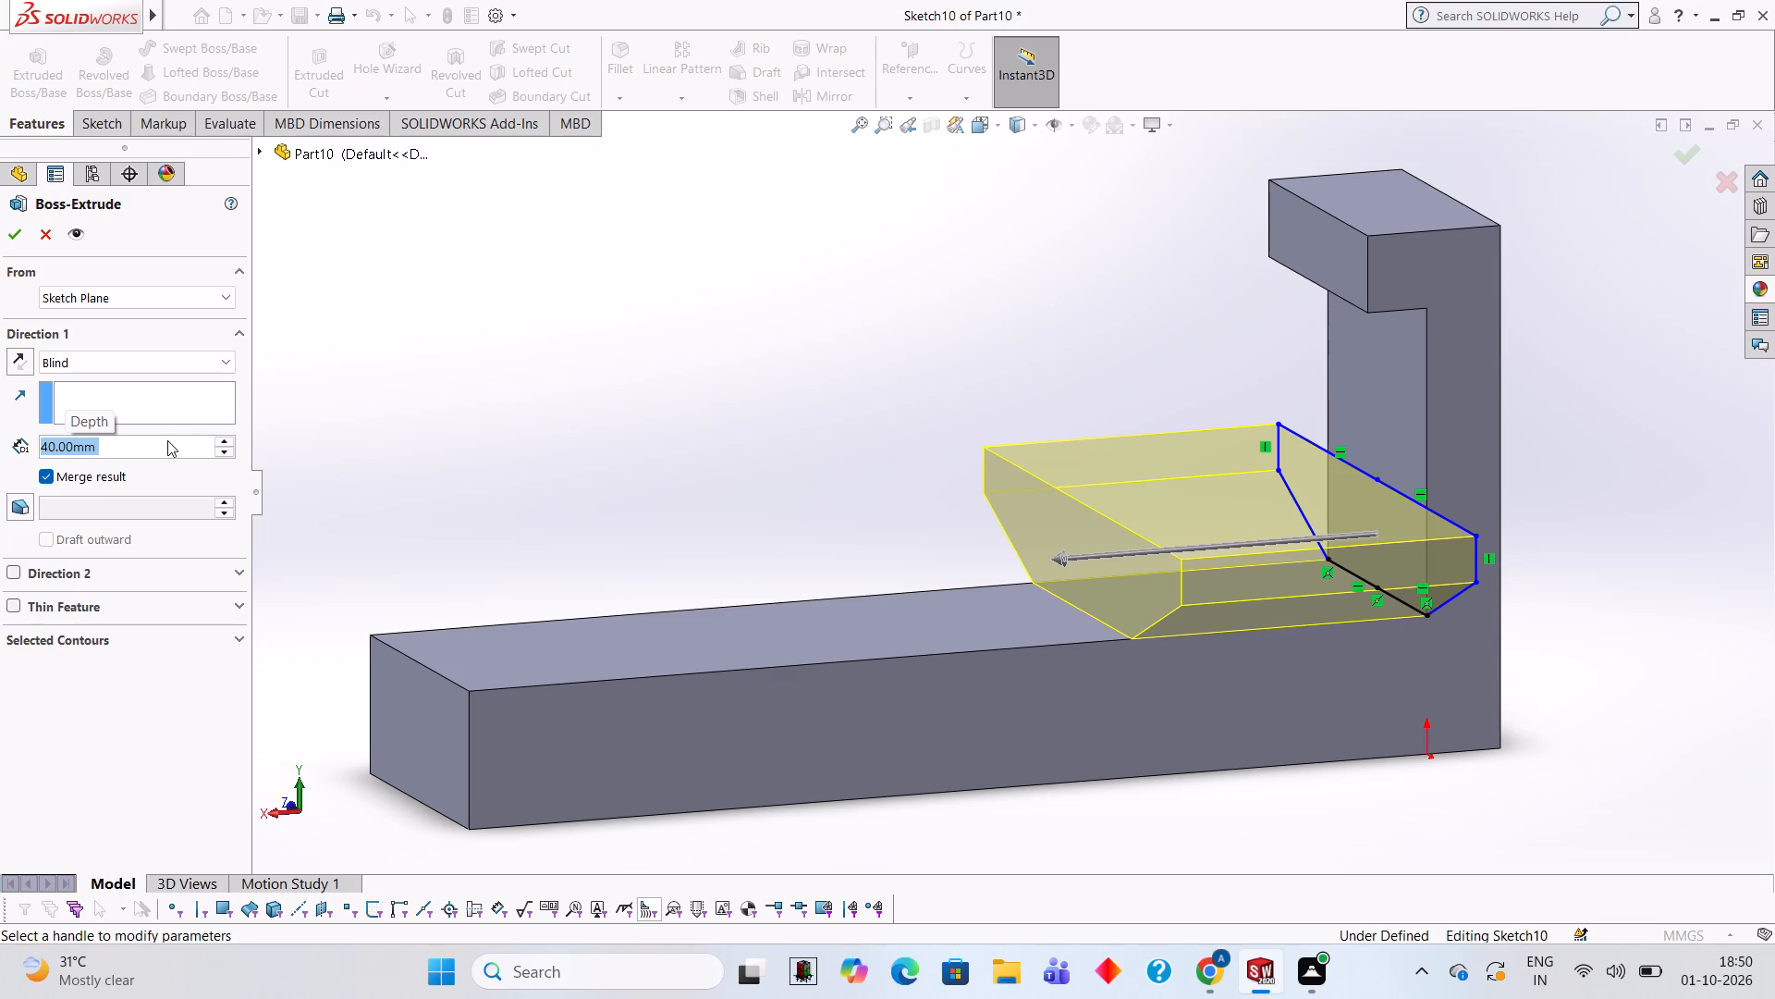
middle_click_drag(994, 695, 963, 680)
middle_click_drag(963, 680, 950, 653)
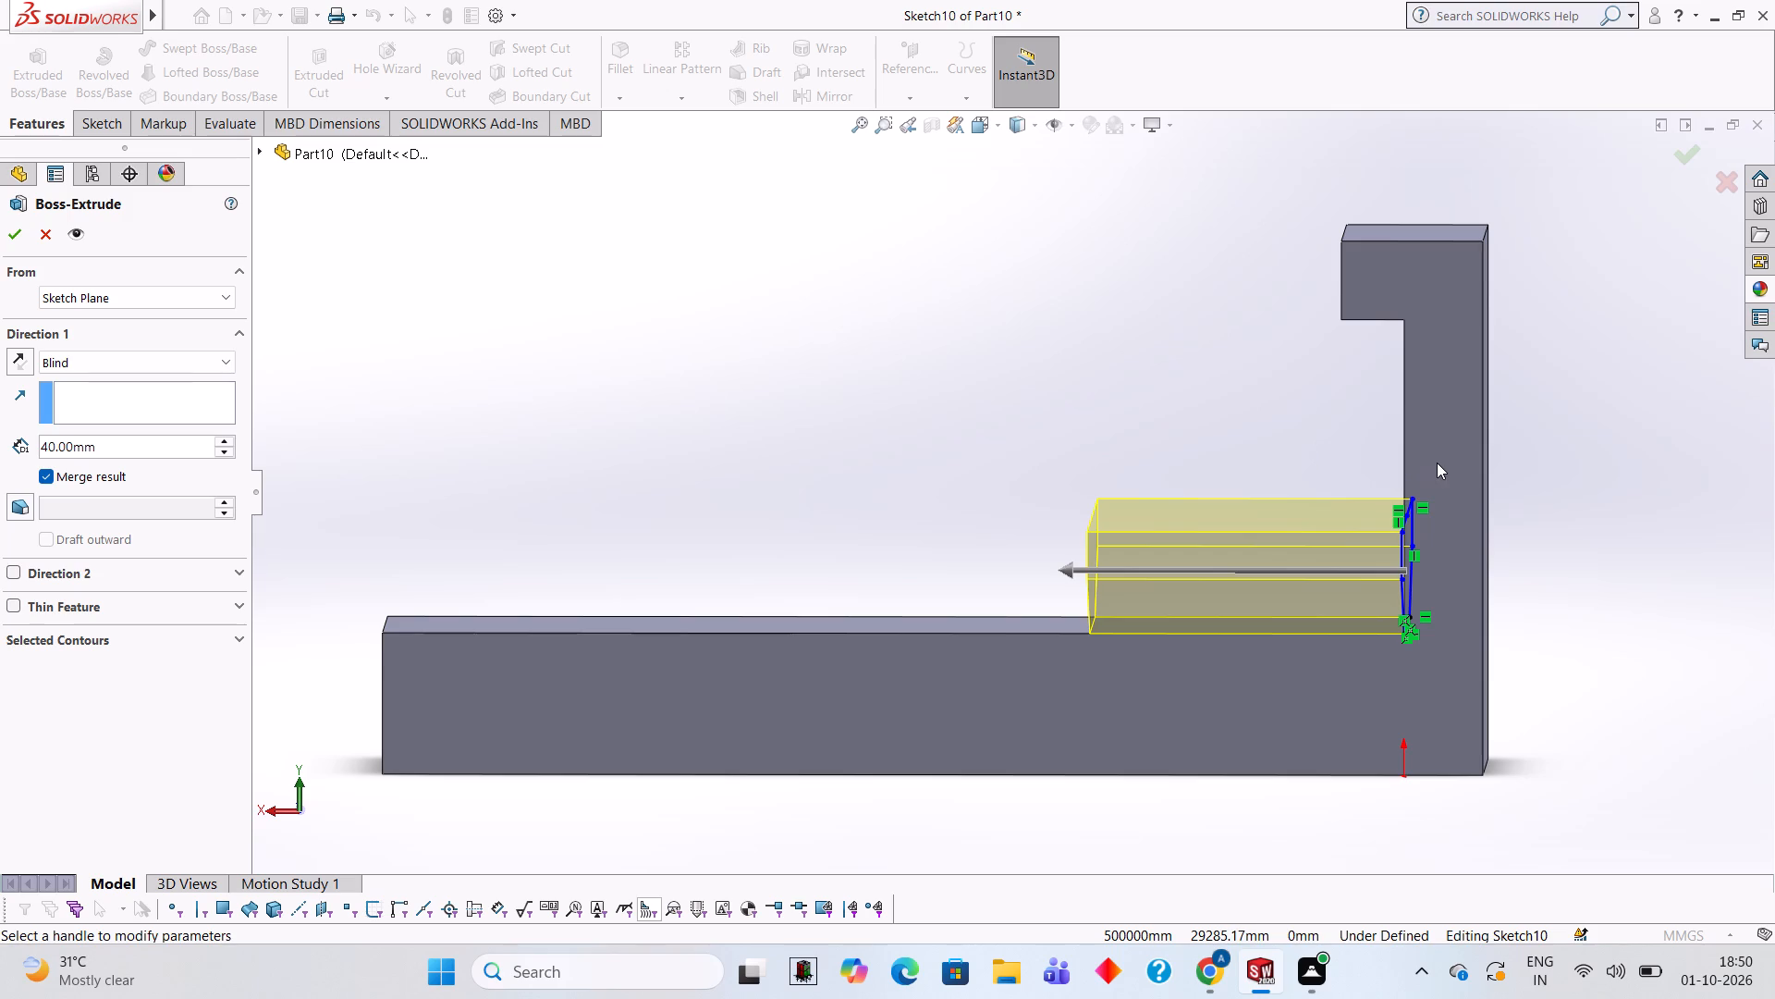
left_click(162, 438)
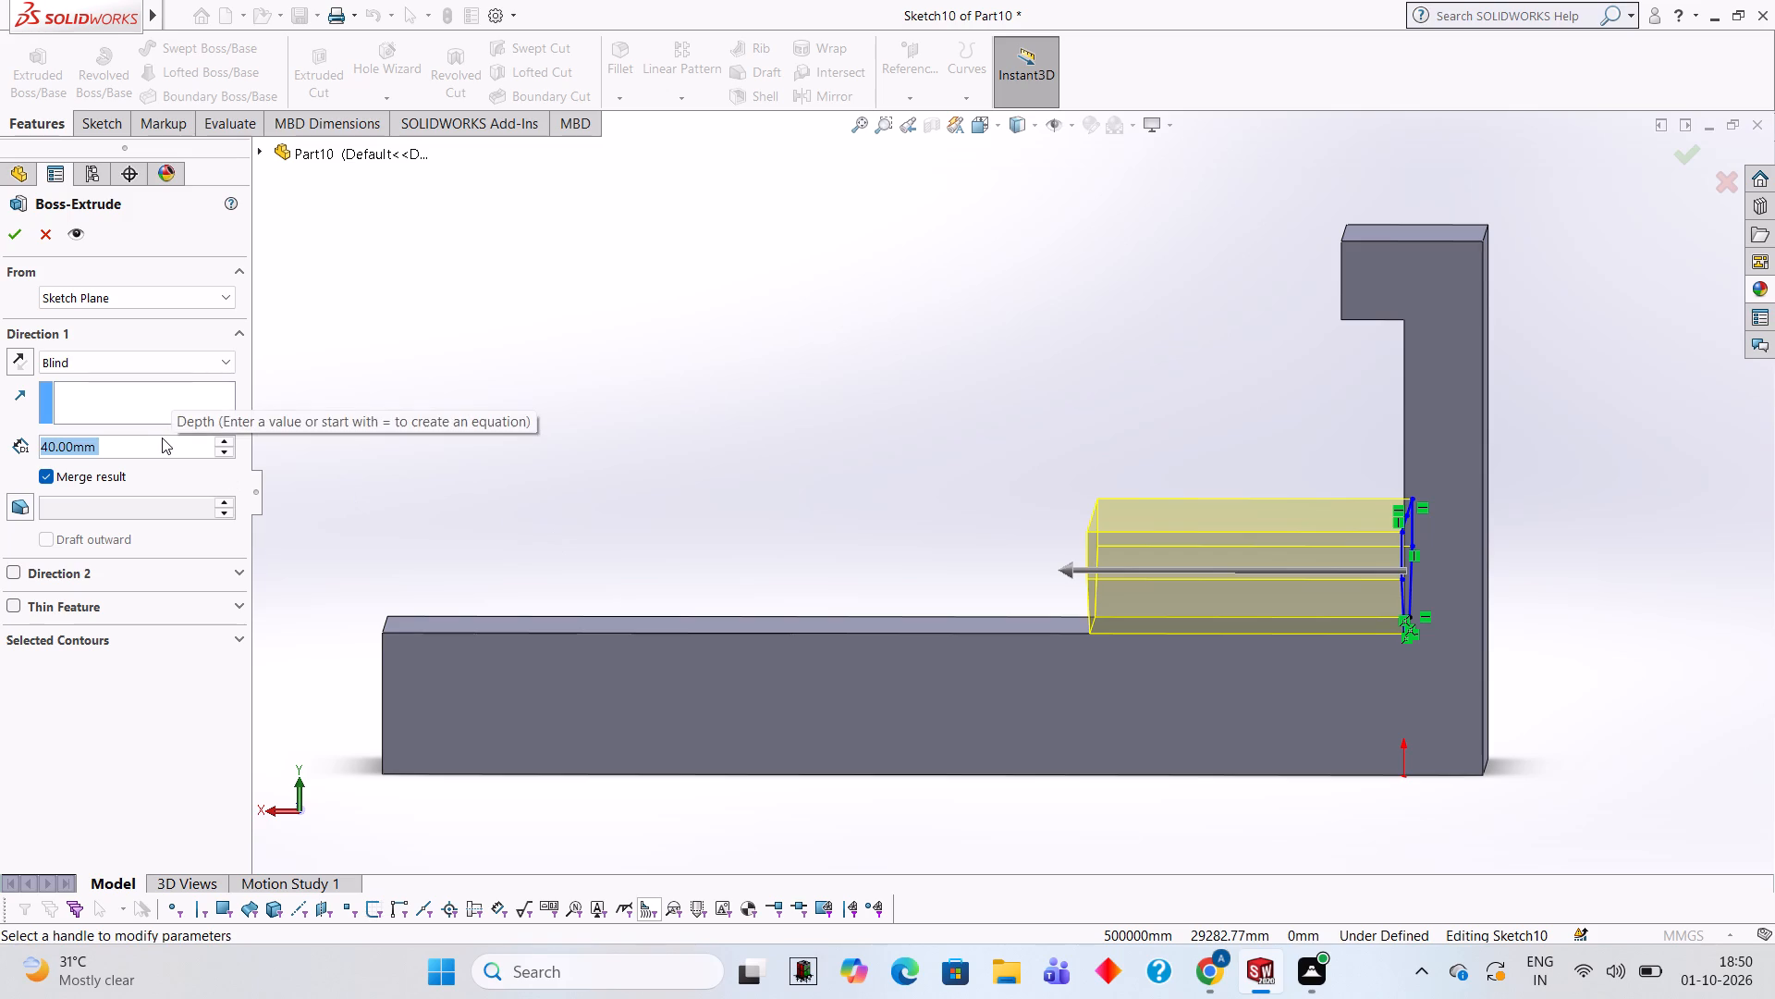
key("BackSpace")
key("BackSpace")
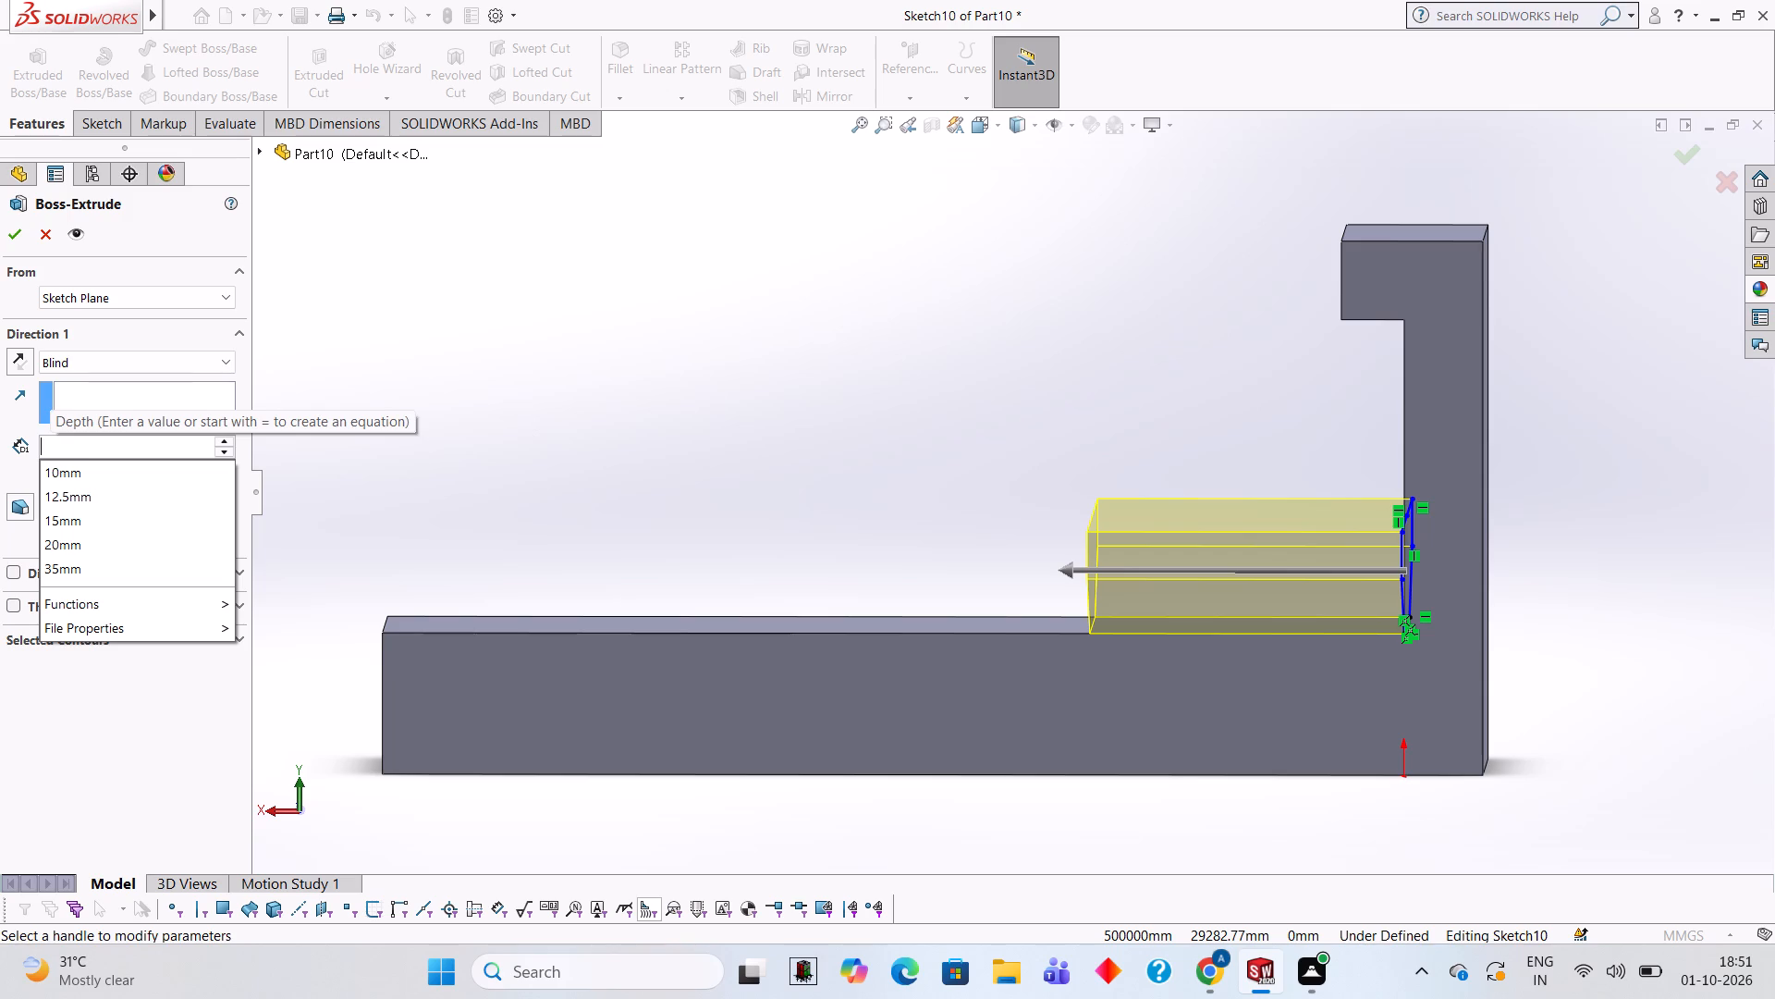
left_click(9, 233)
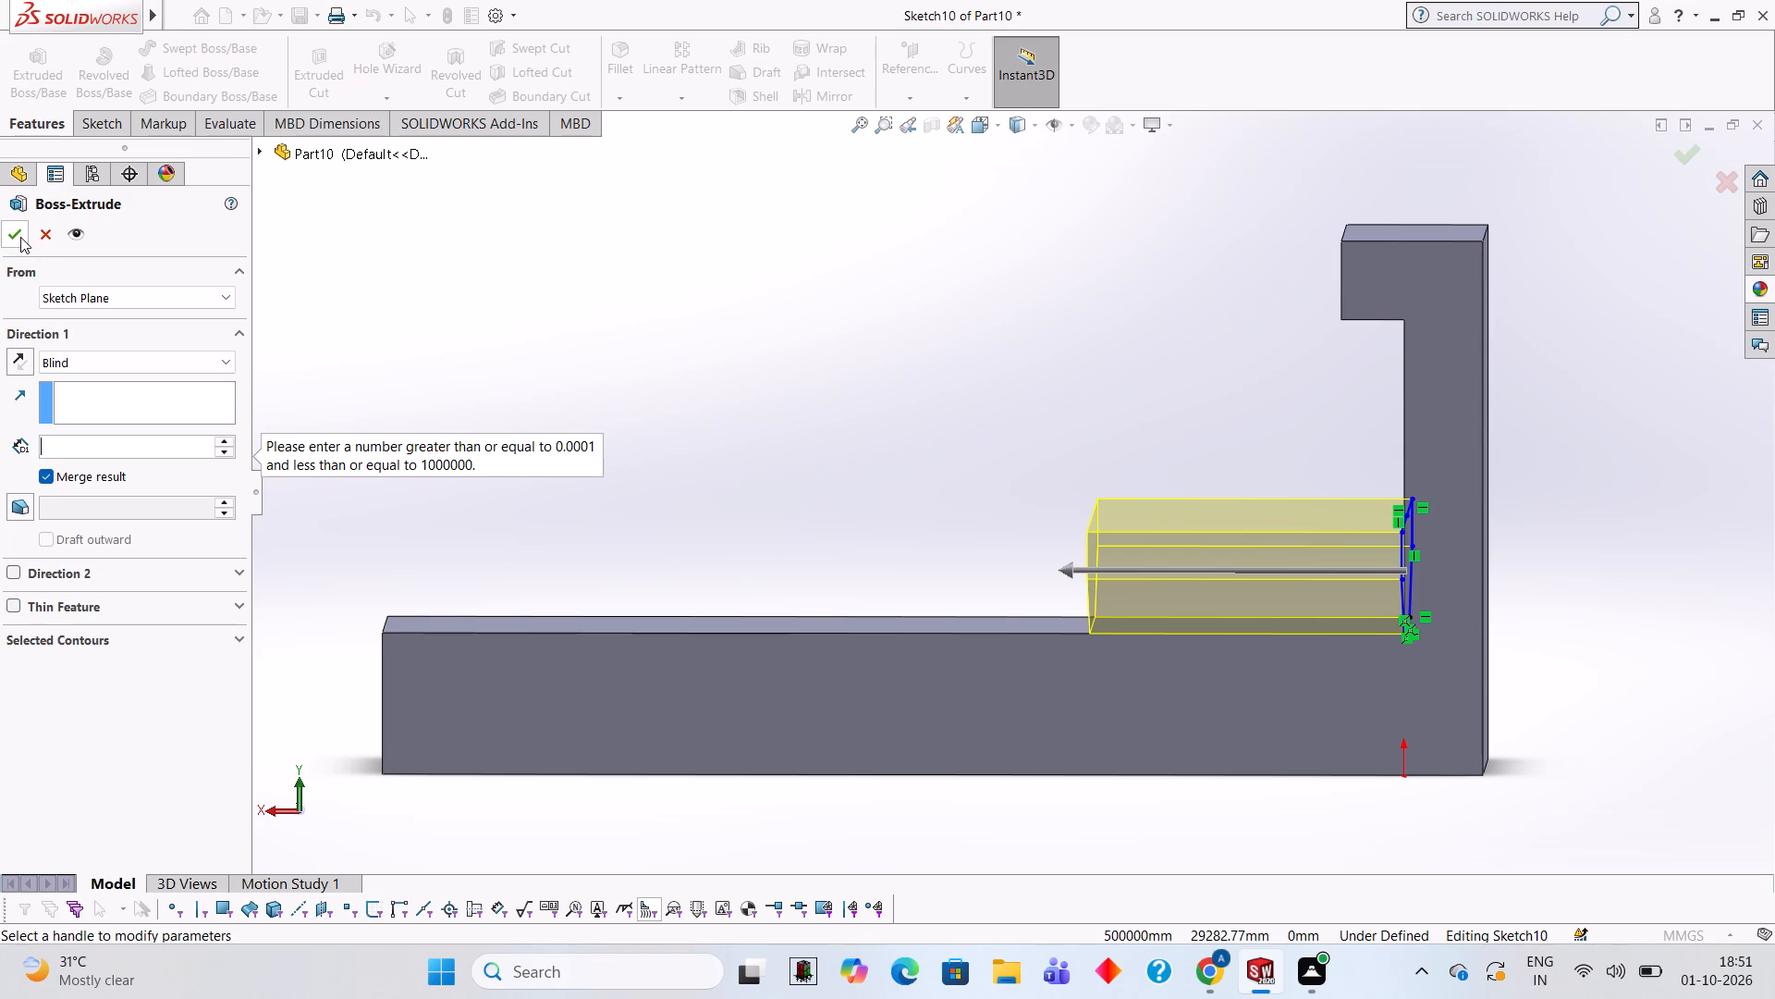
left_click(20, 235)
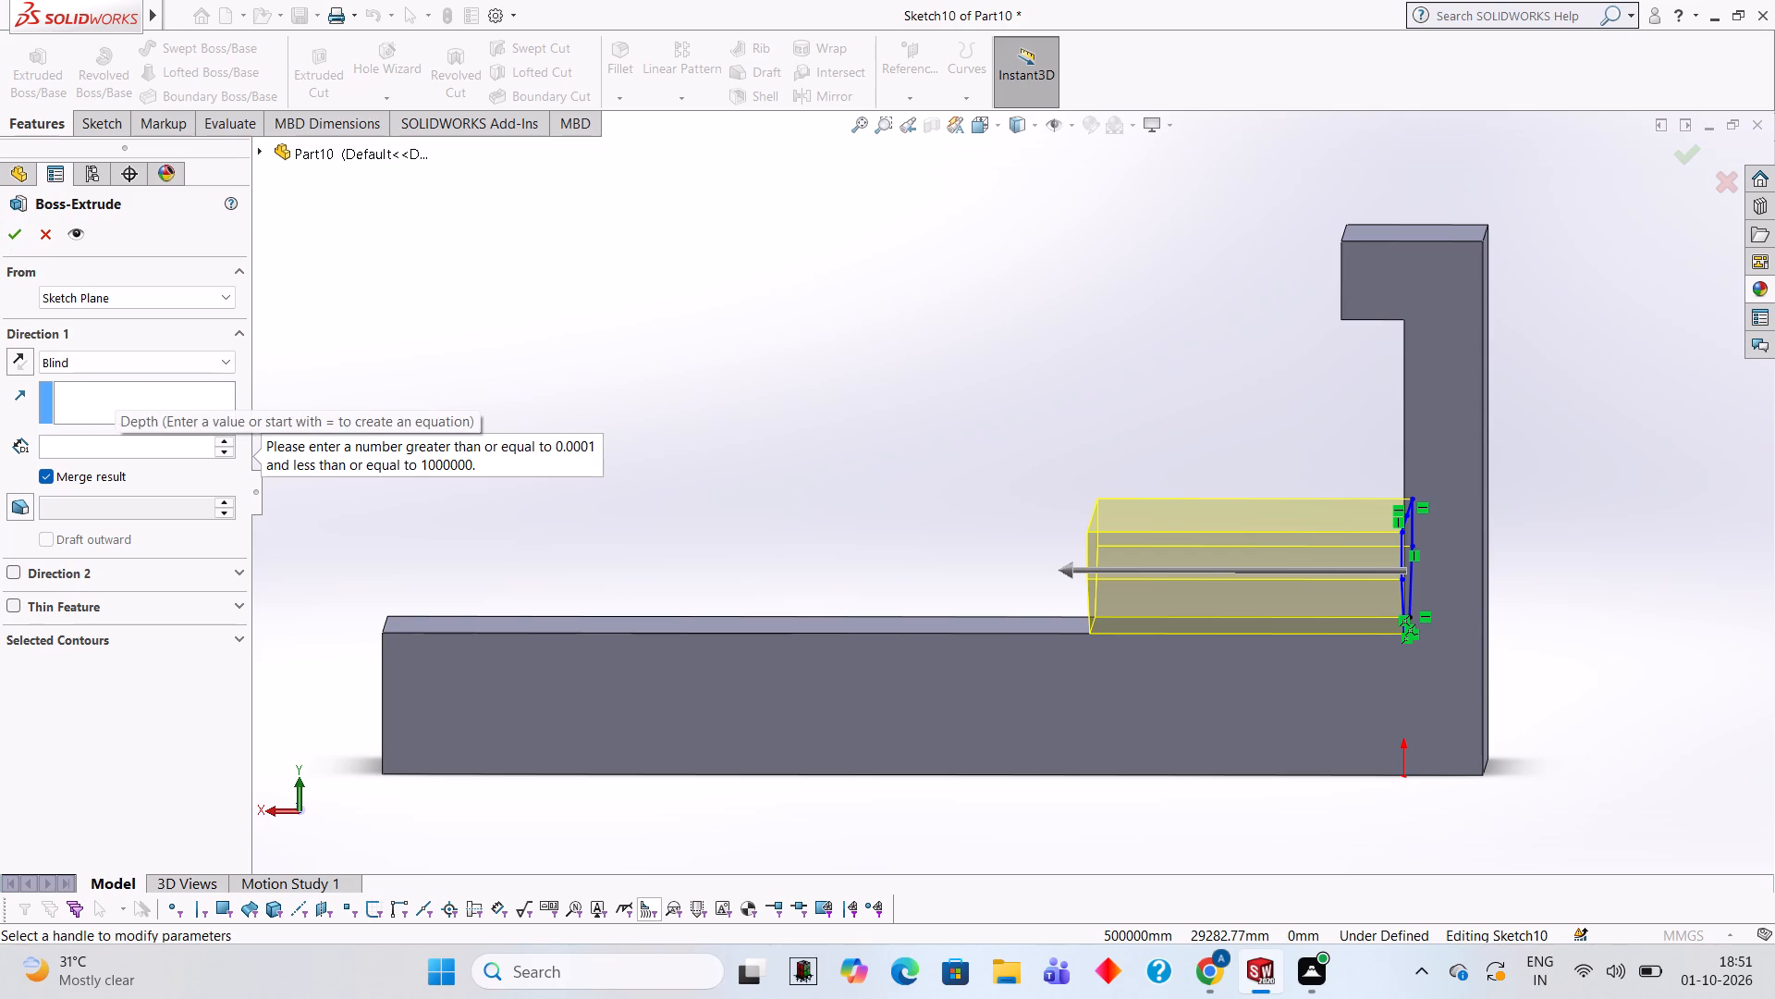
type("40")
key("Return")
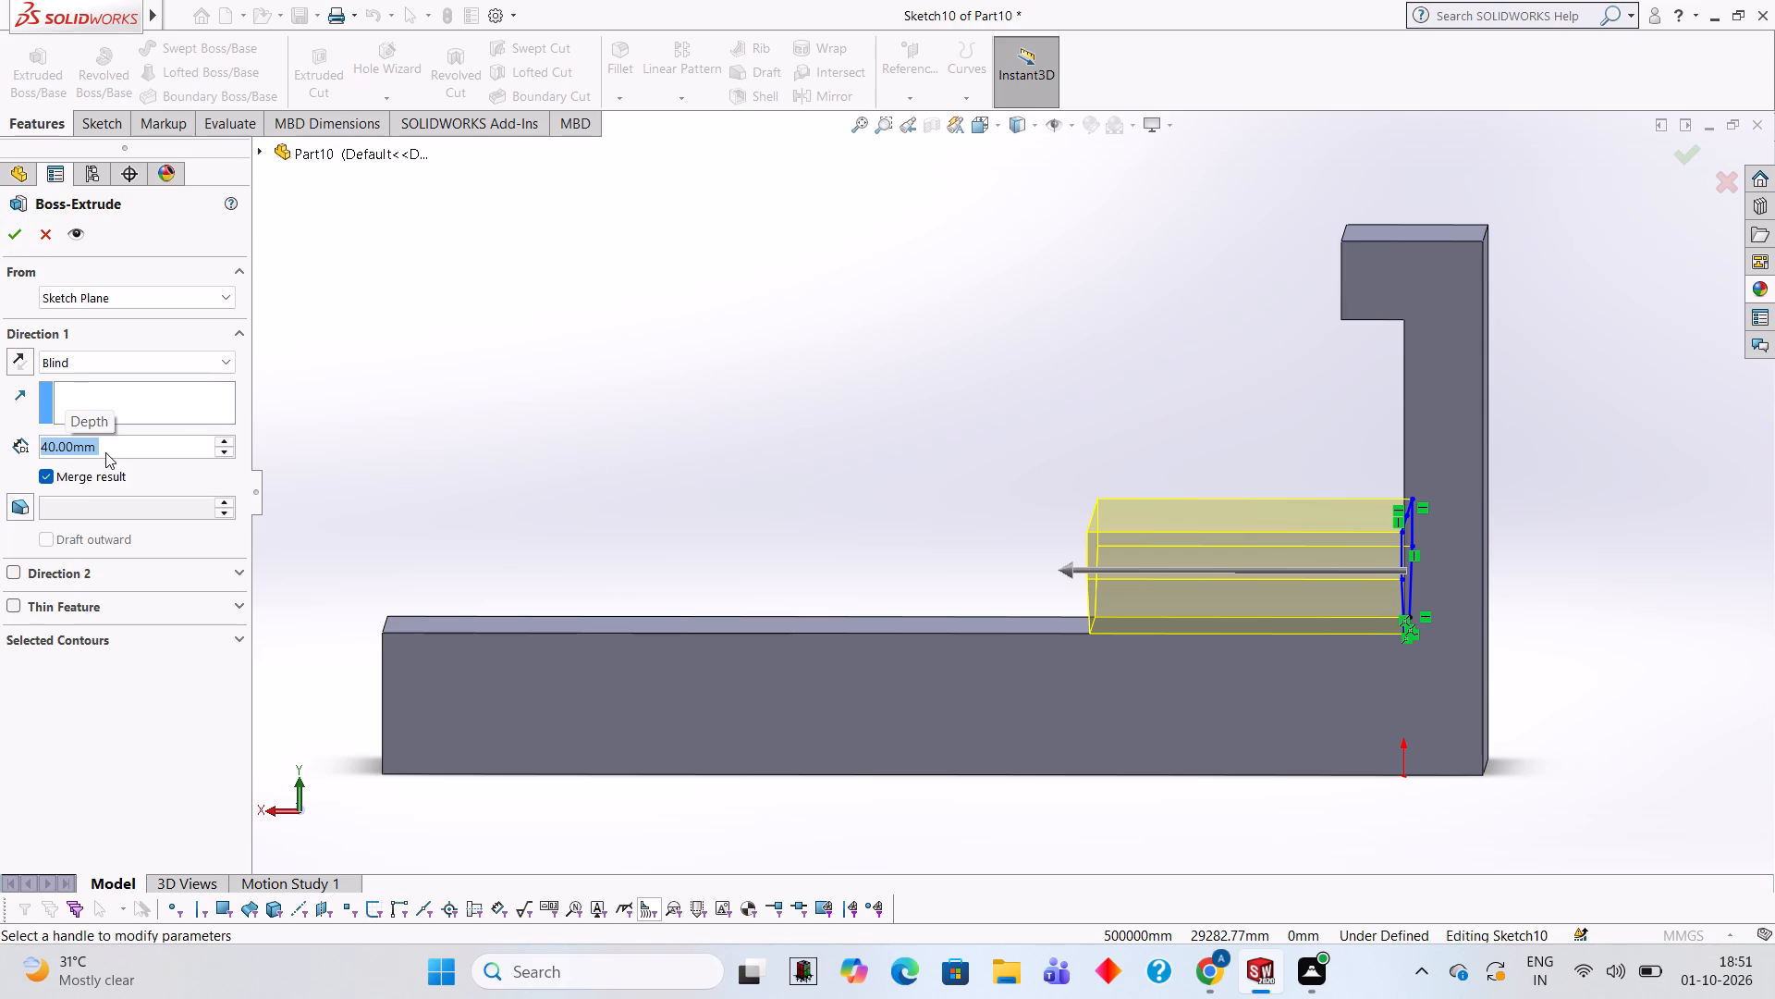
left_click(20, 230)
On a new sketch on the long side face, check the boss length with a 40 mm horizontal trial line from the hook's inner corner.
left_click(713, 420)
middle_click_drag(713, 419, 1080, 532)
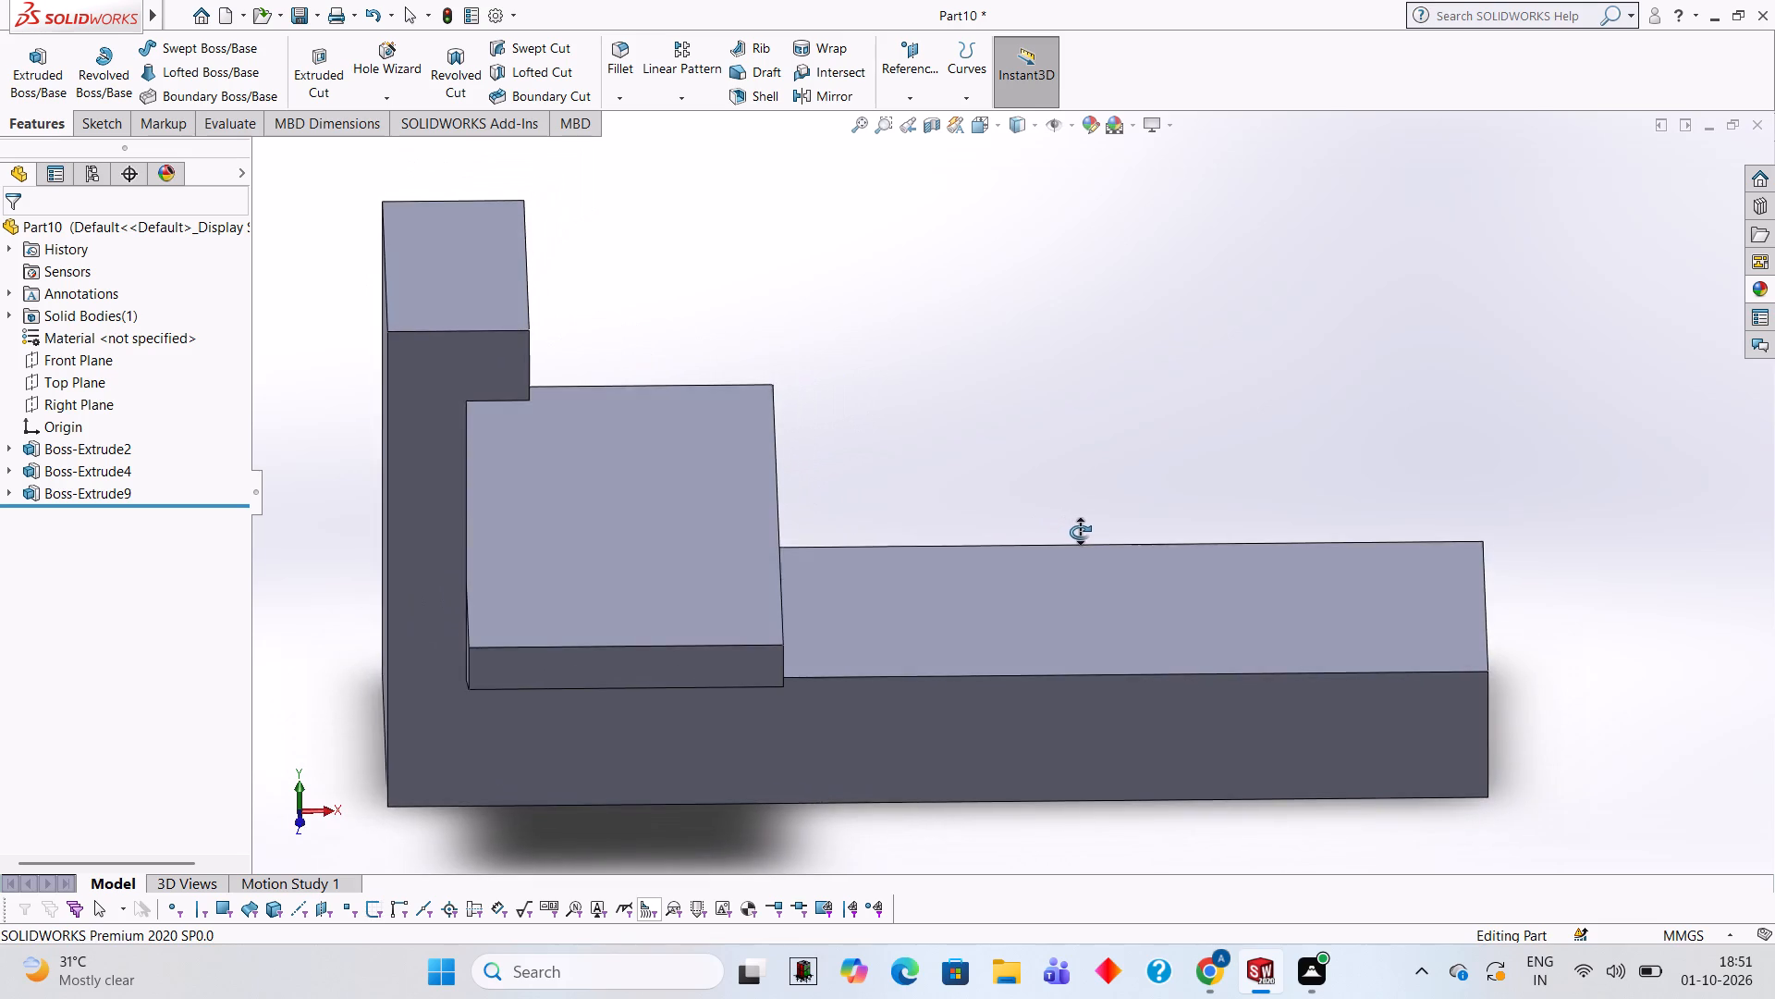
middle_click_drag(1080, 532, 720, 500)
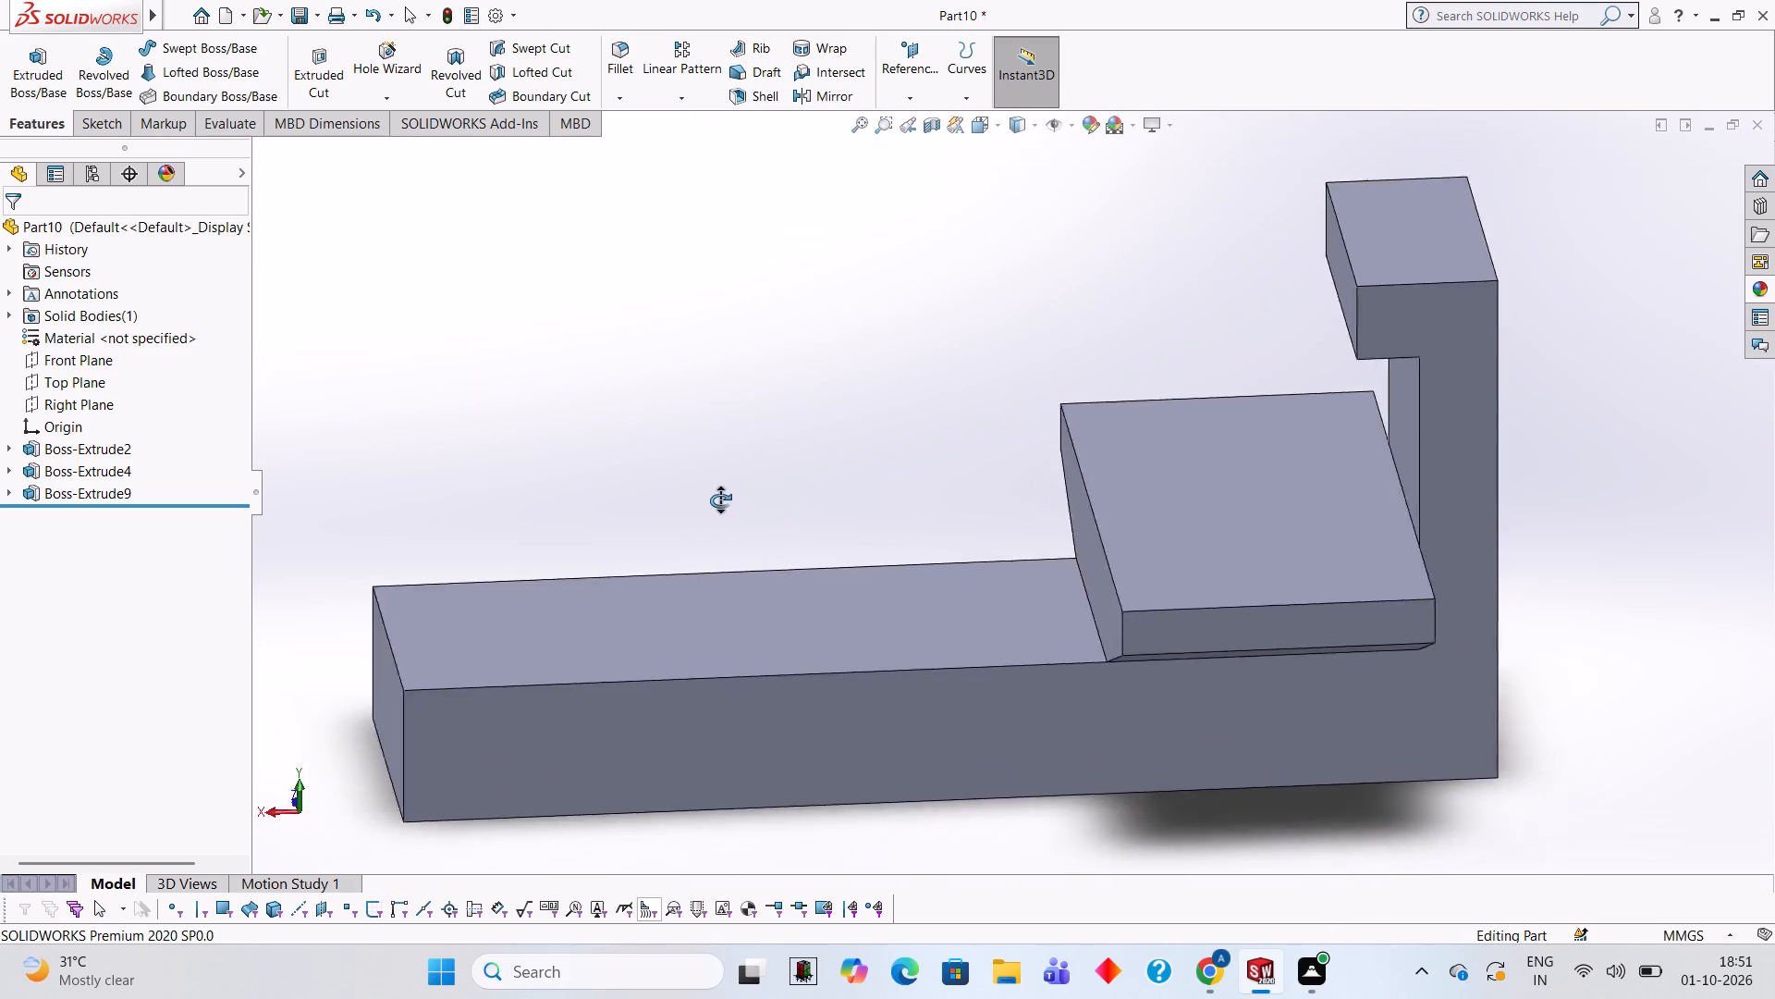
middle_click_drag(720, 500, 721, 452)
middle_click_drag(721, 452, 711, 446)
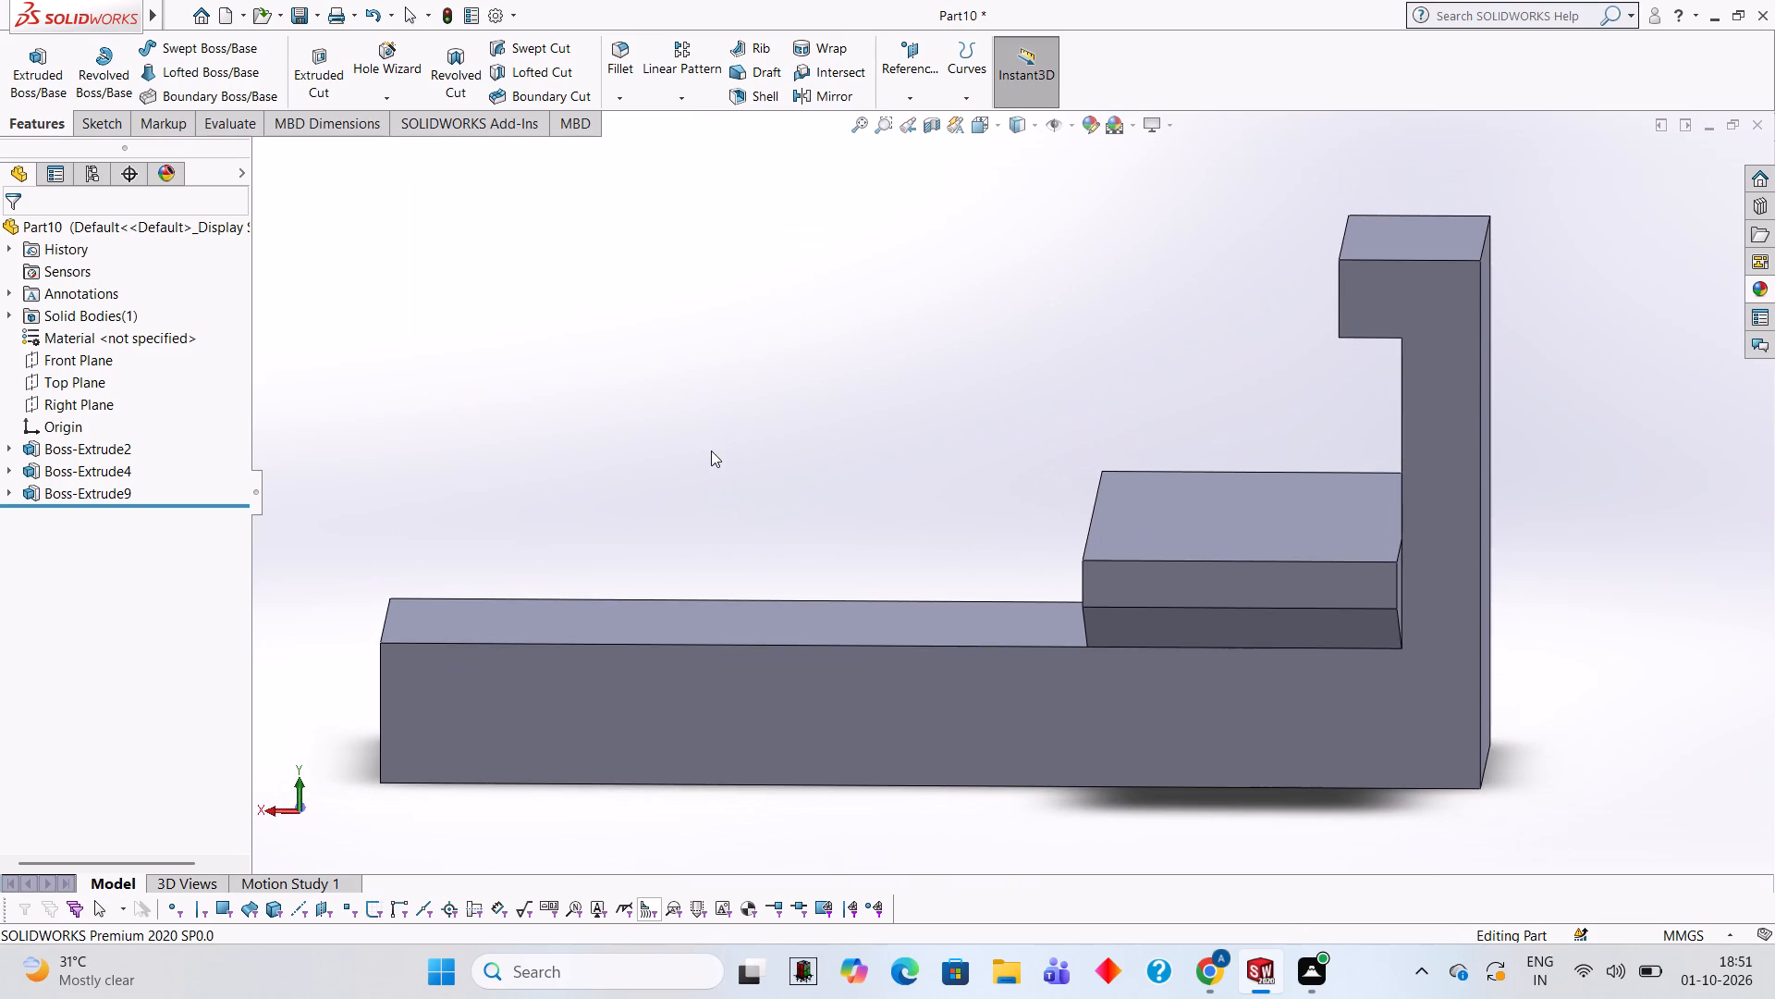
middle_click_drag(999, 683, 1000, 668)
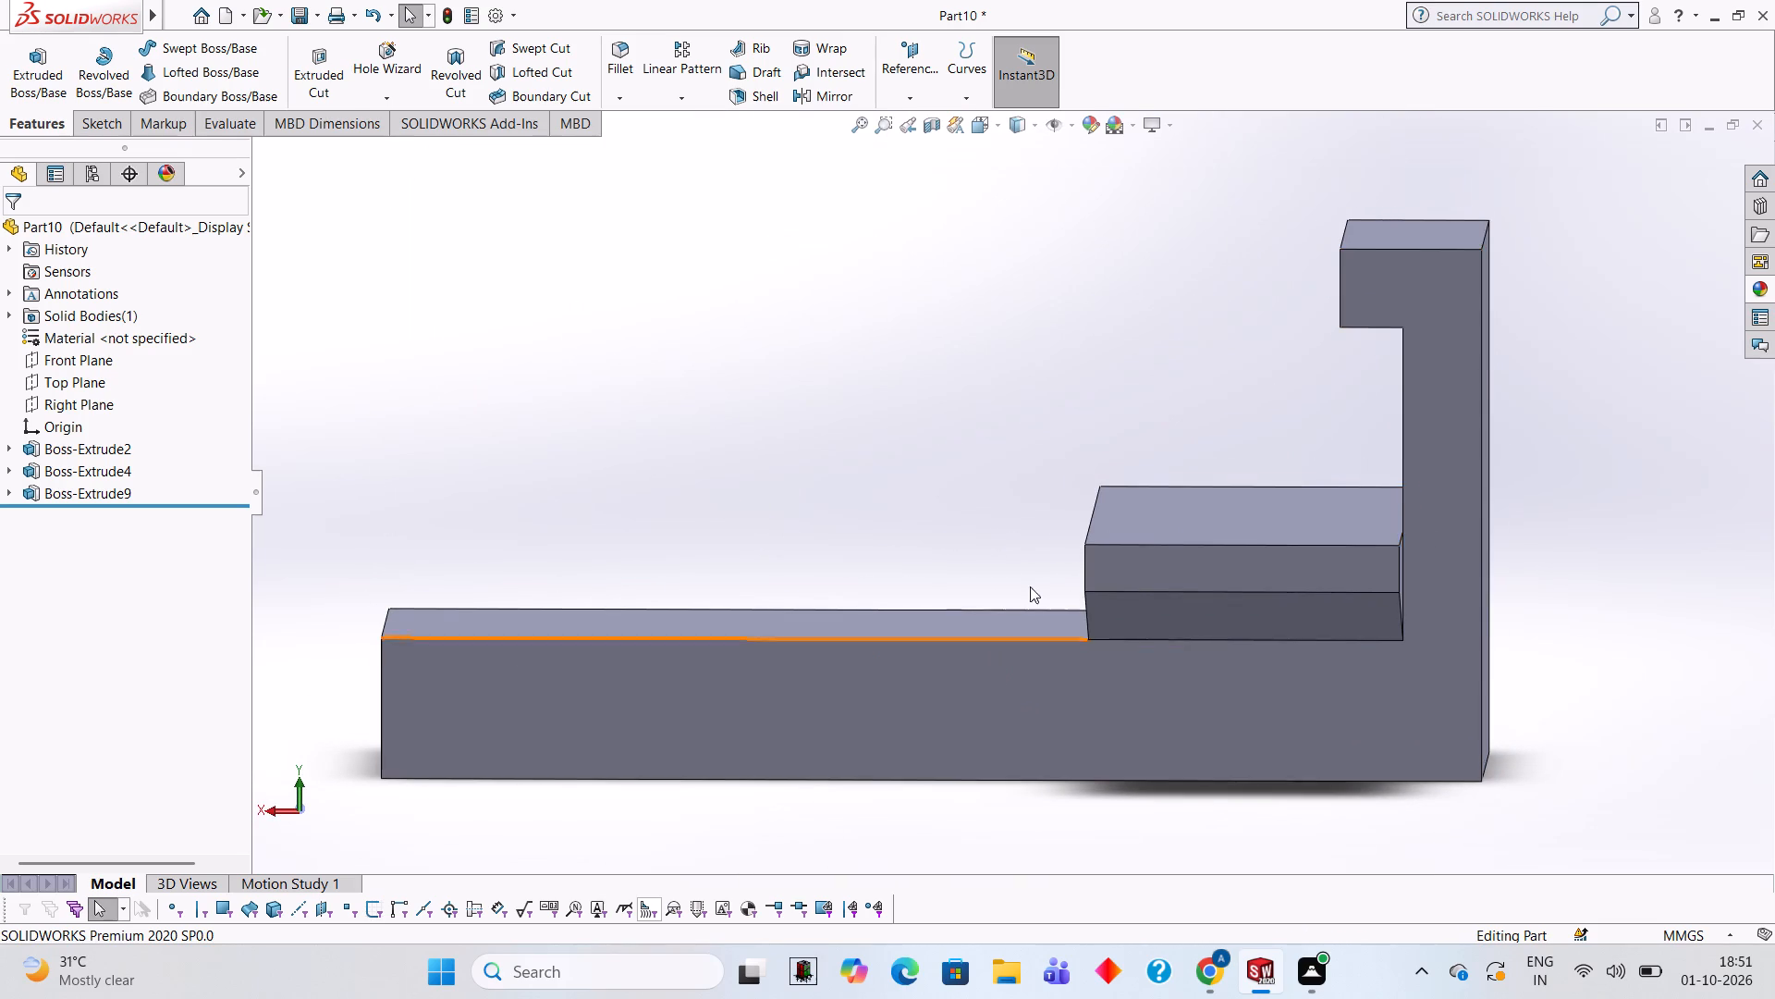
left_click(1194, 695)
left_click(1279, 650)
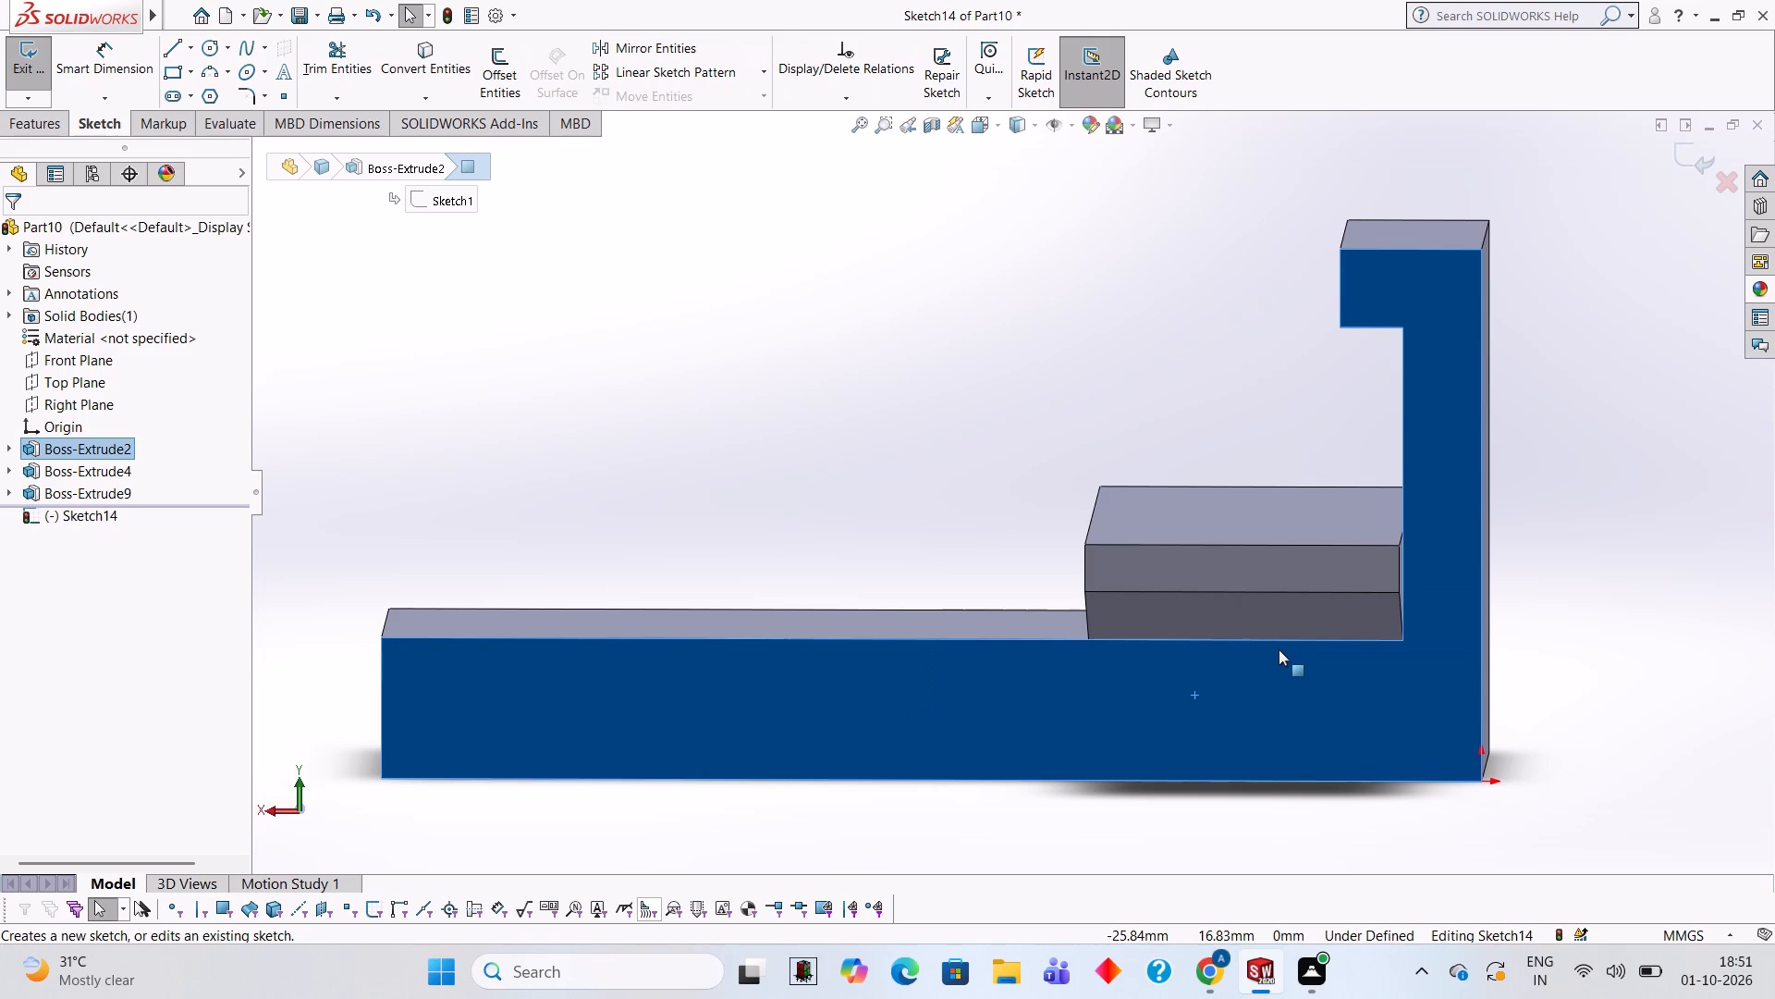
key("ctrl+8")
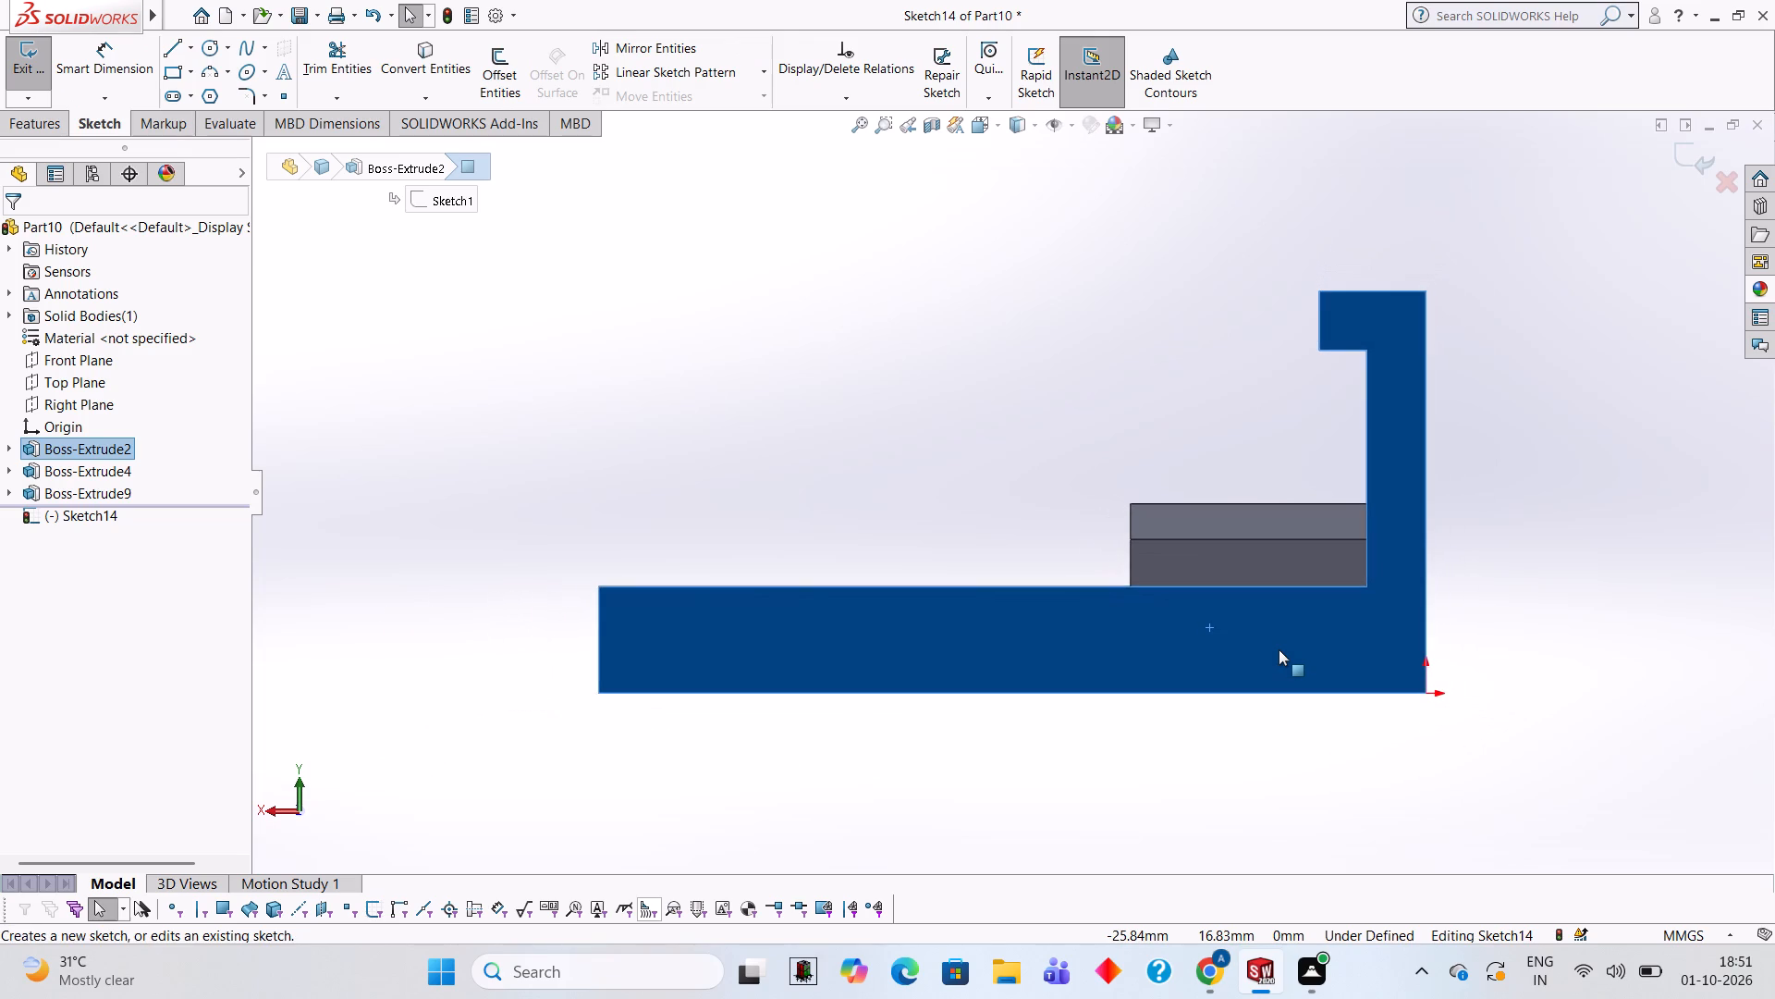
scroll(1279, 564, "down", 3)
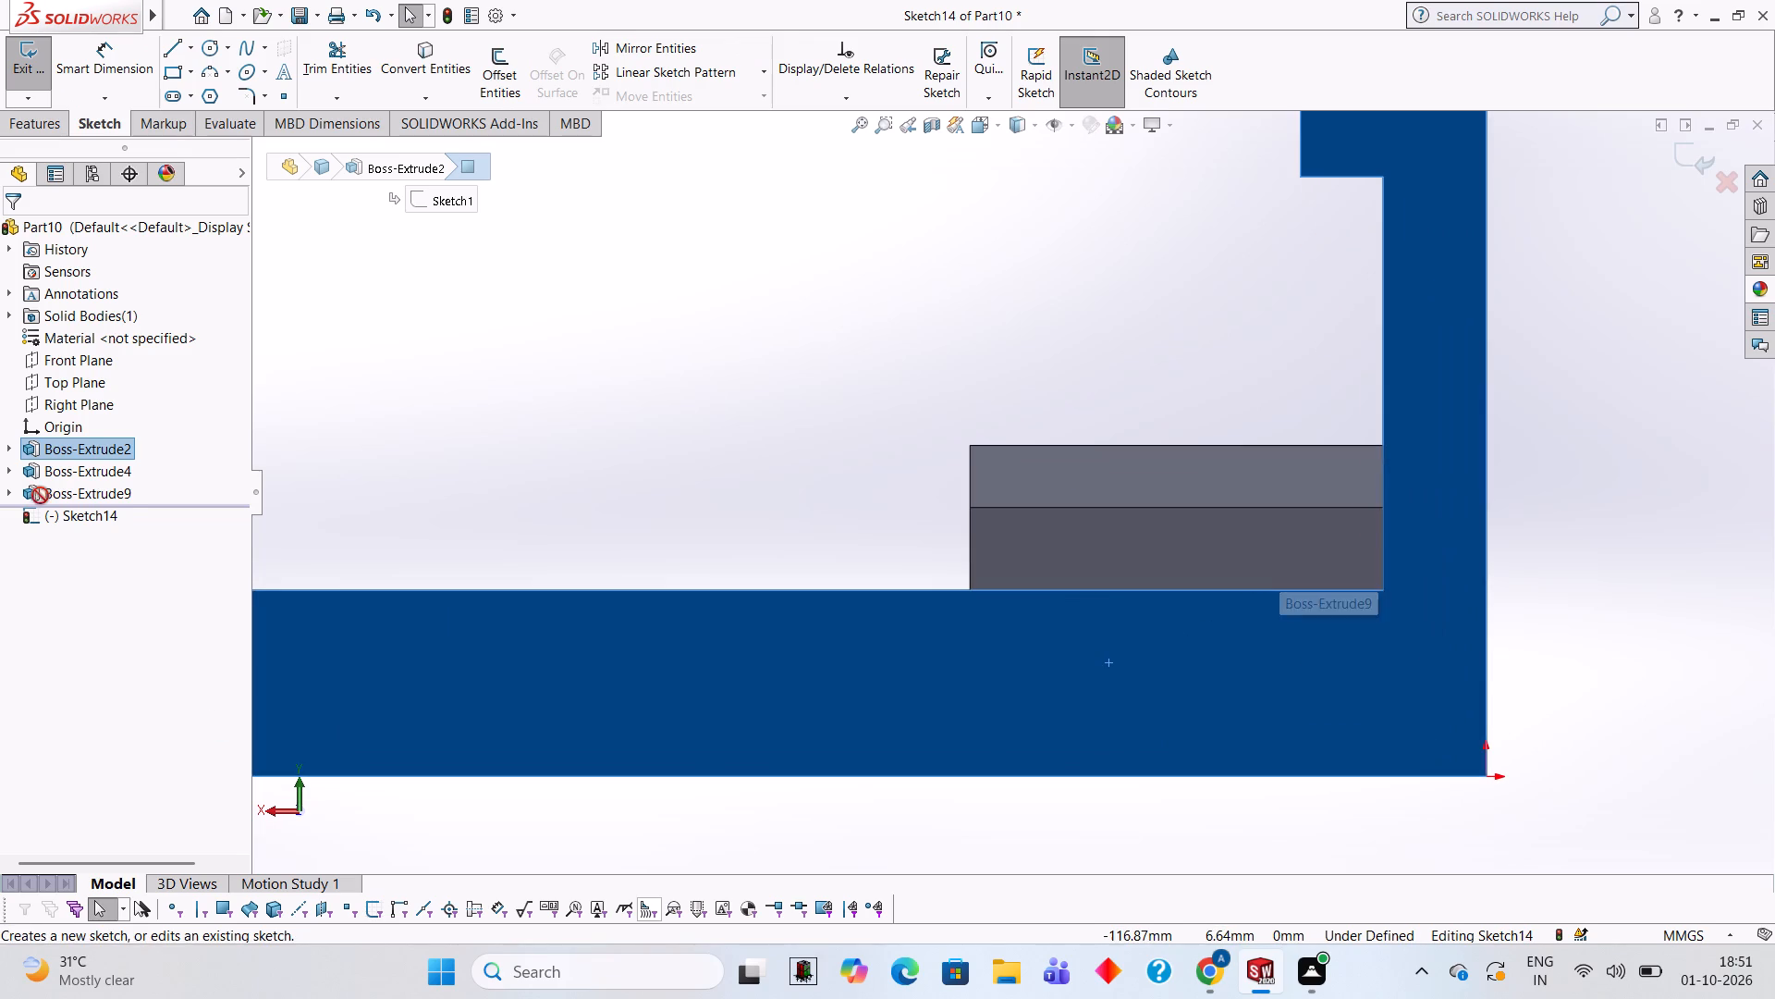
left_click(177, 54)
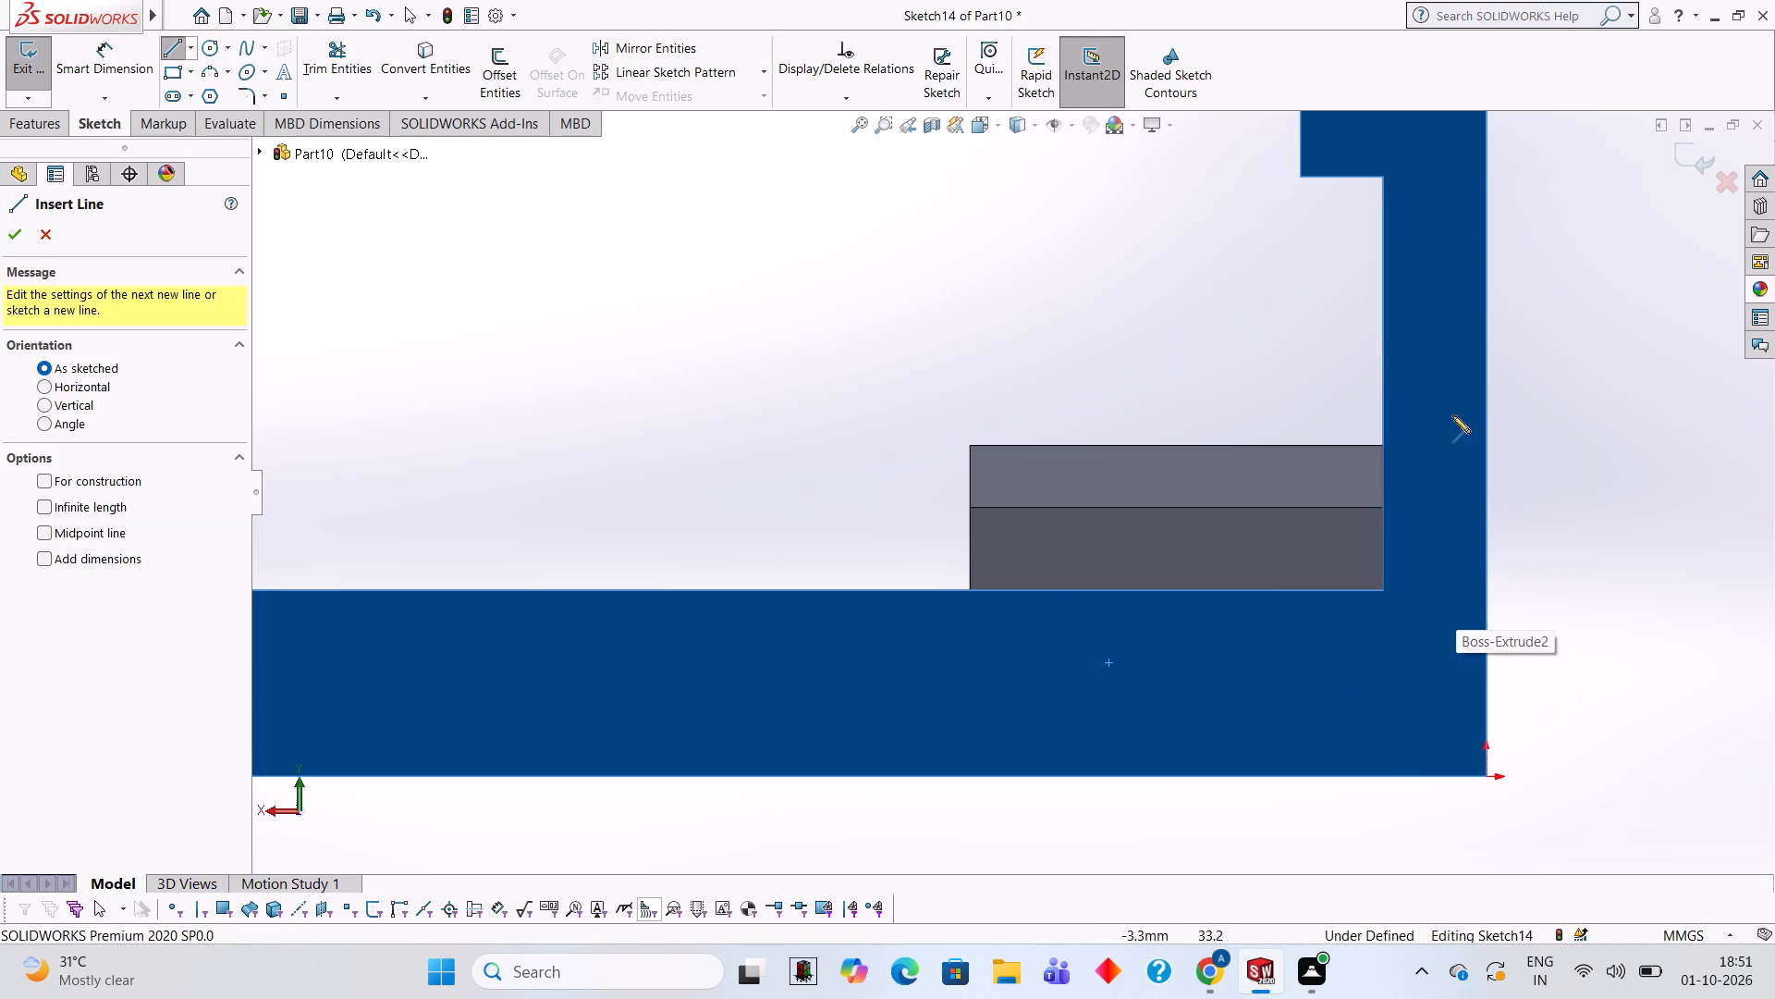
left_click(1379, 175)
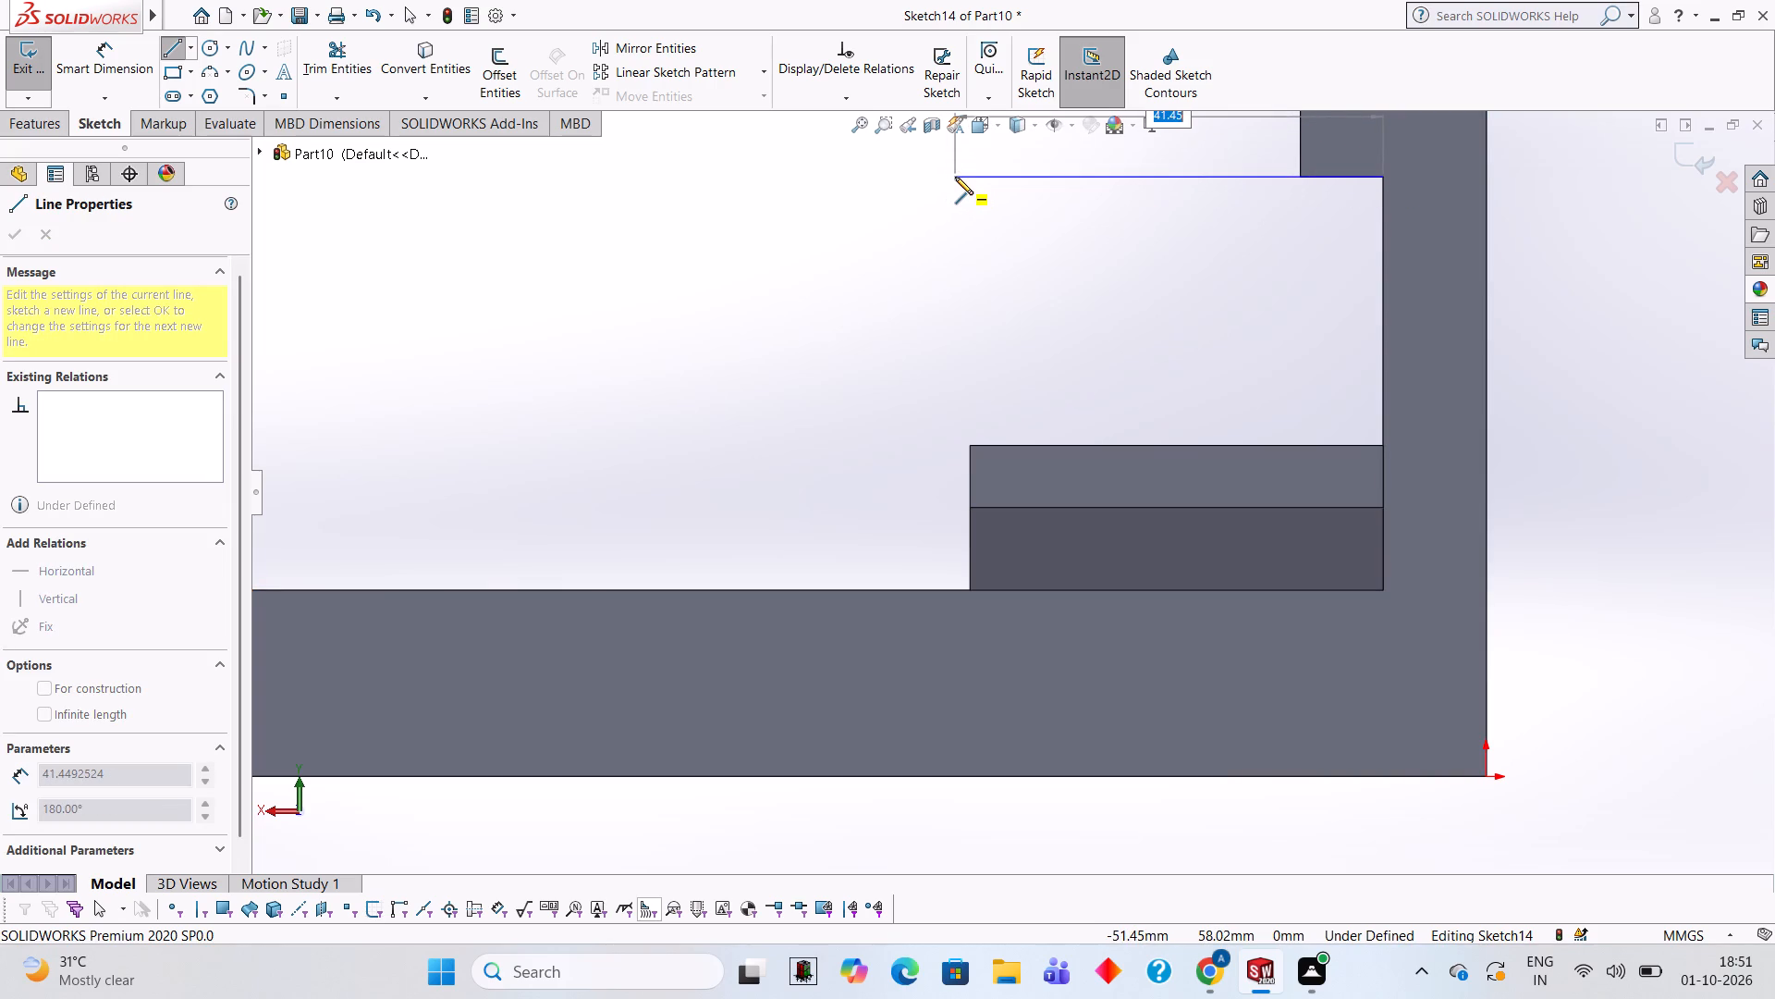
type("40")
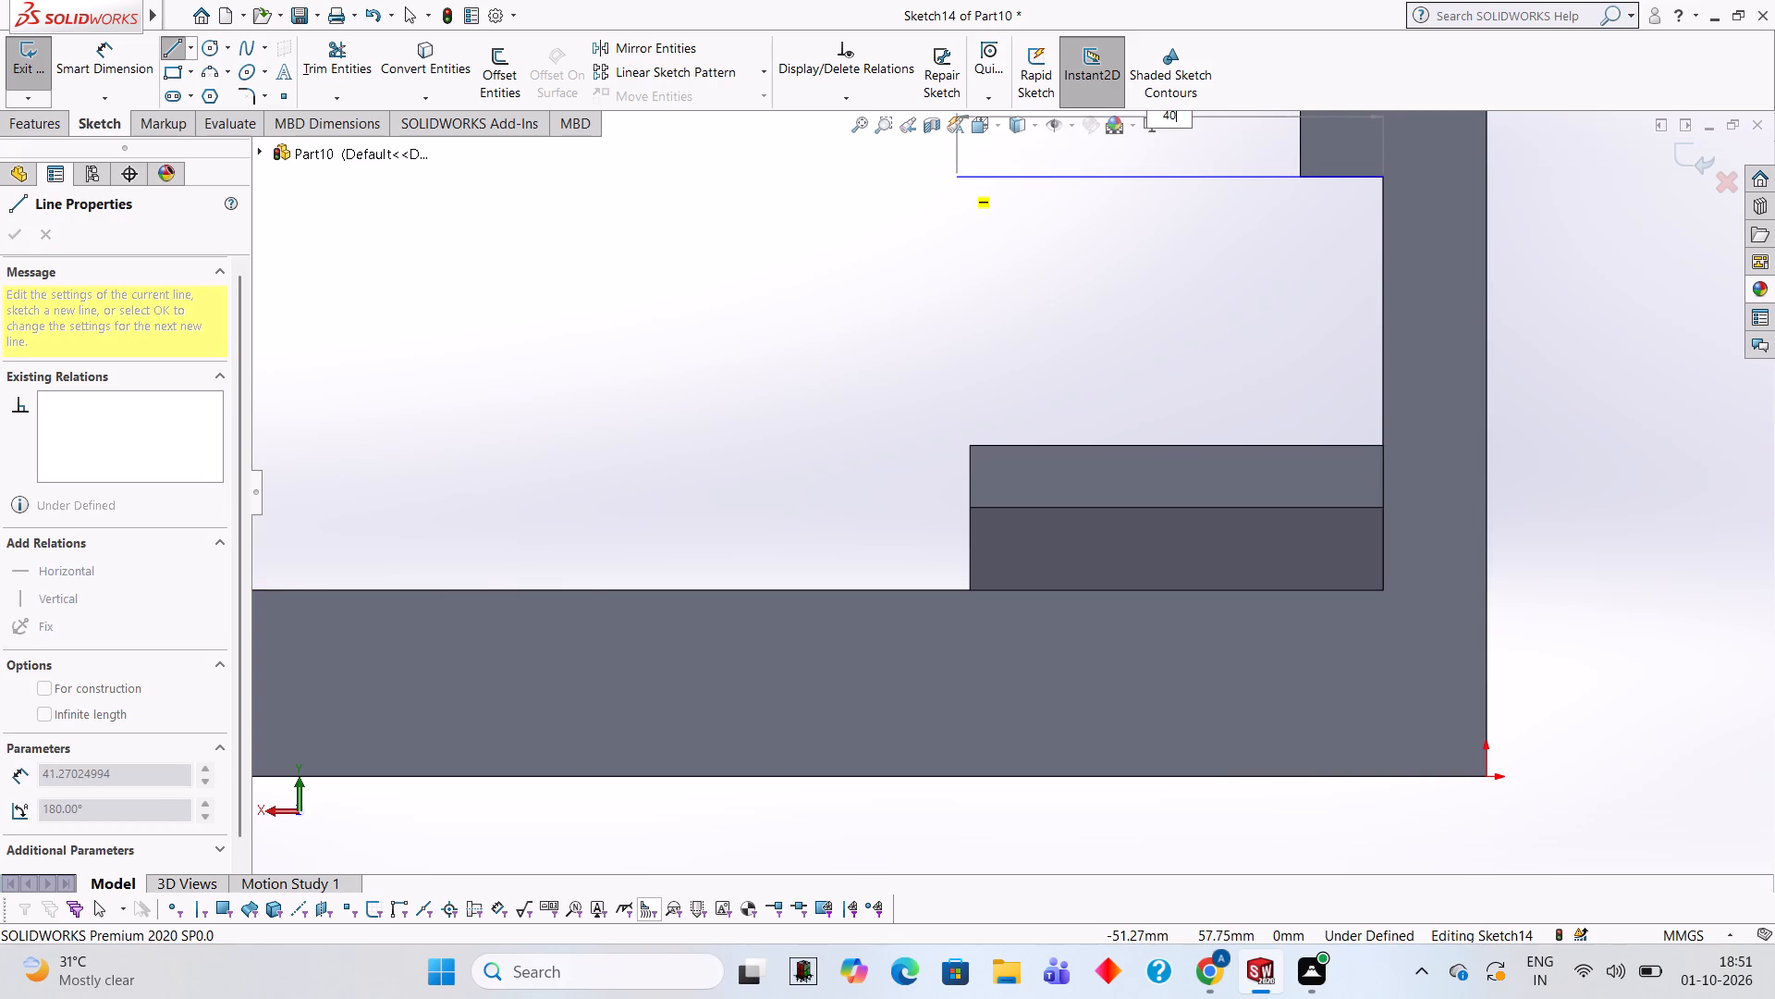
key("Return")
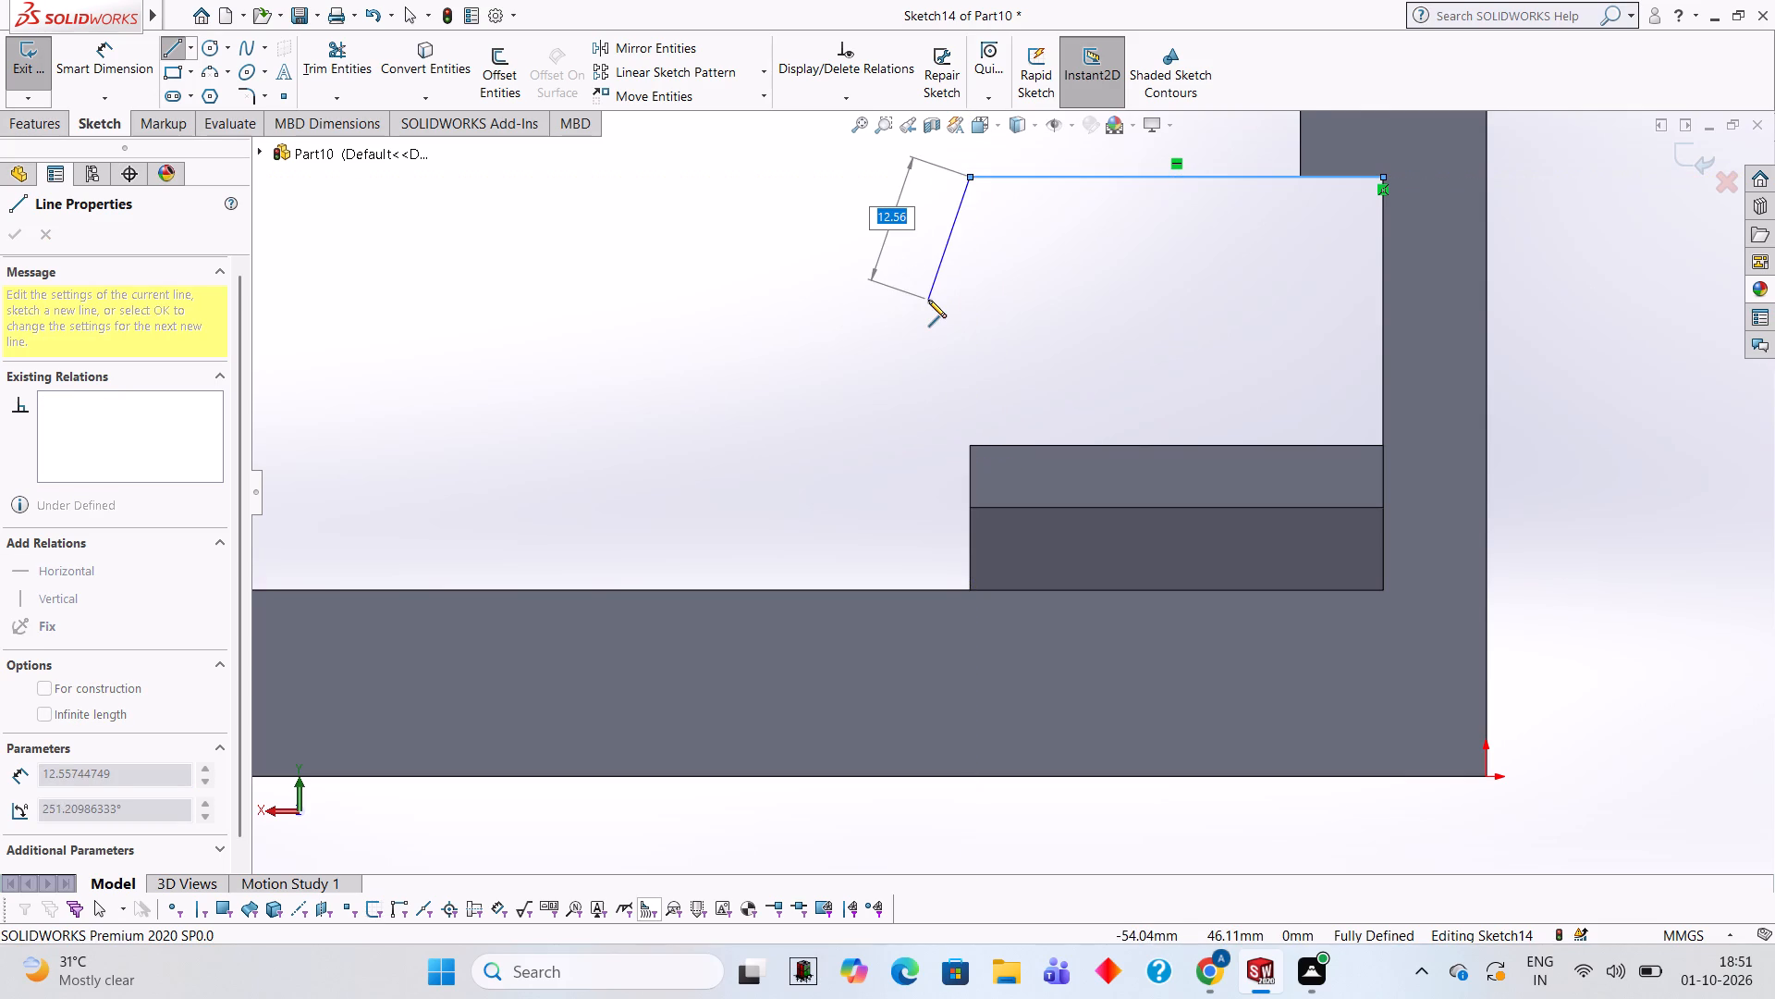
key("Escape")
key("ctrl+z")
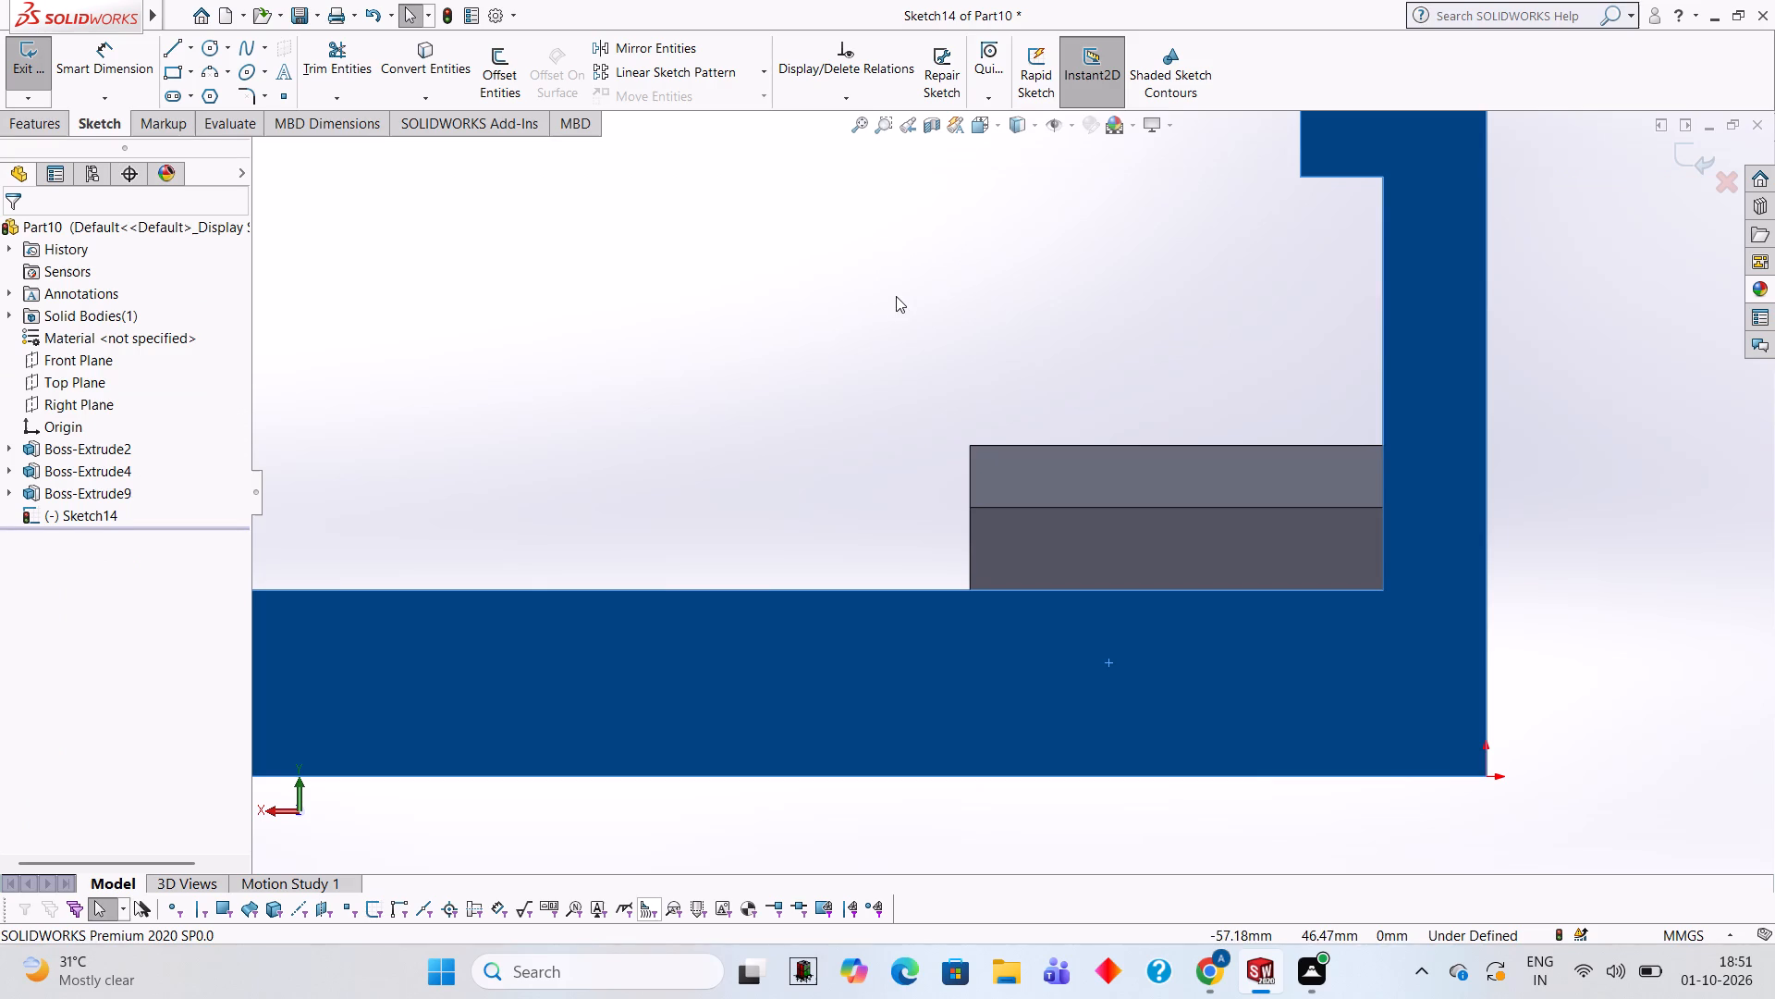
Check the boss's end position with a 50 mm horizontal trial line from the upright's top outer corner, and undo the line.
left_click(165, 60)
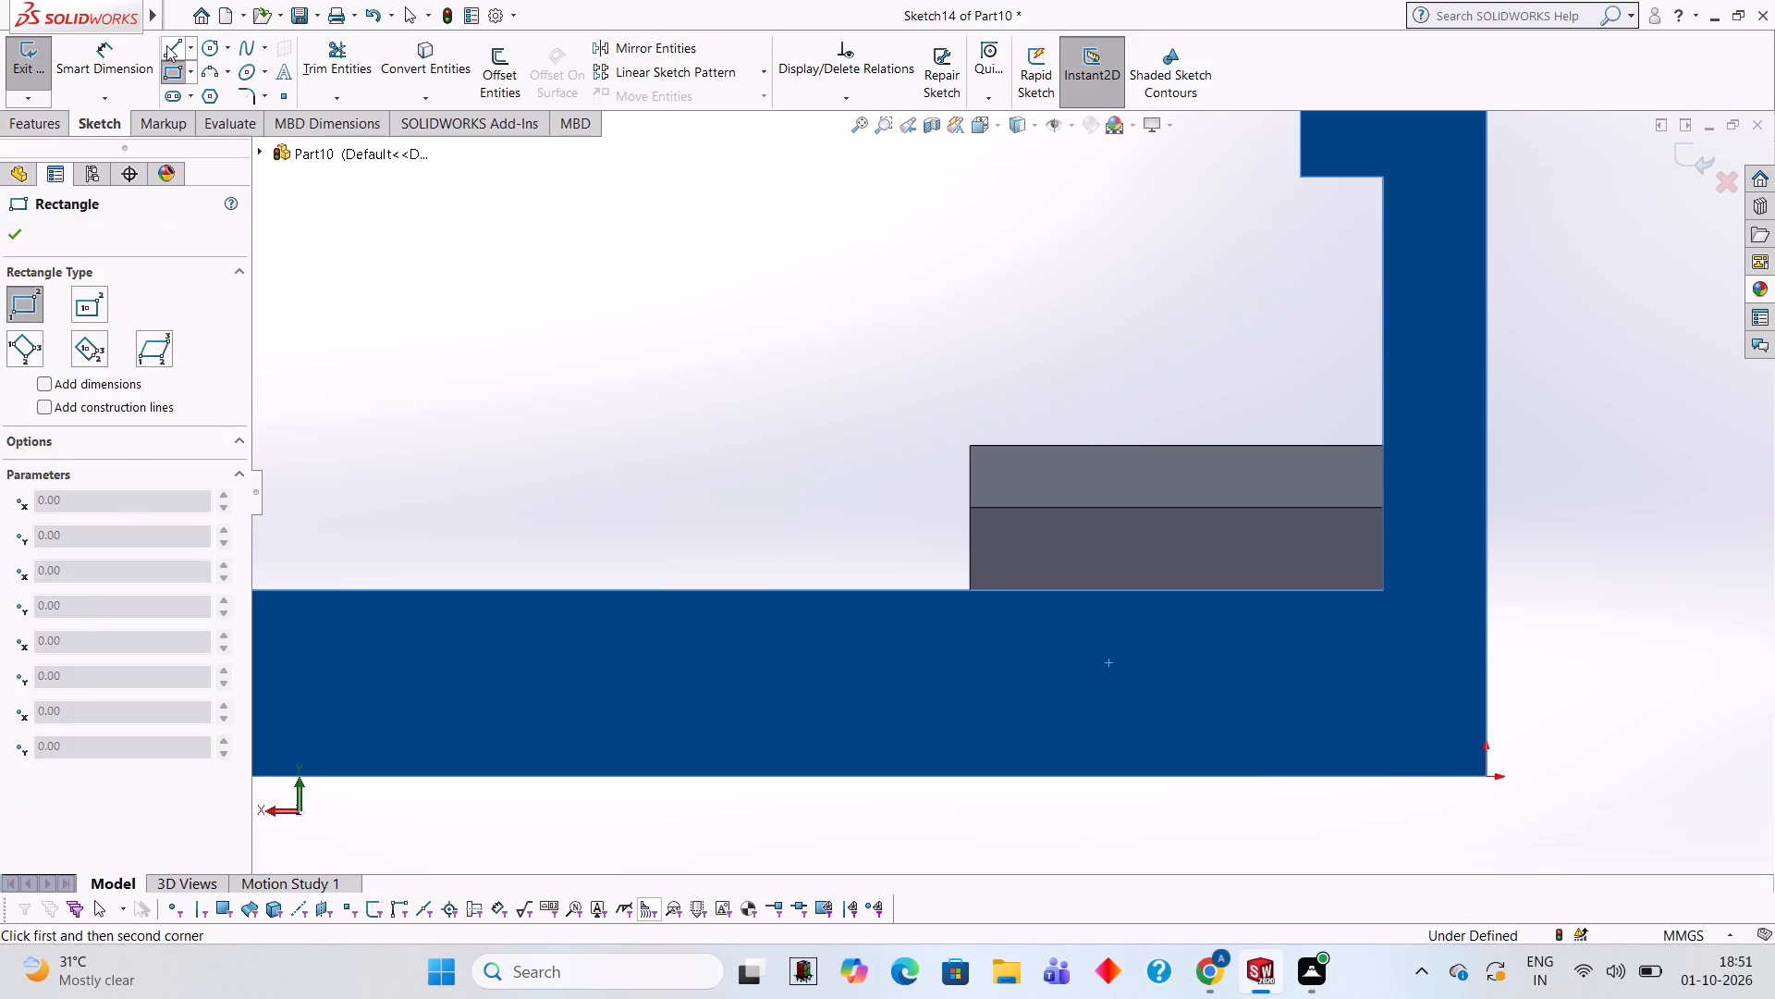
left_click(166, 45)
scroll(941, 303, "up", 2)
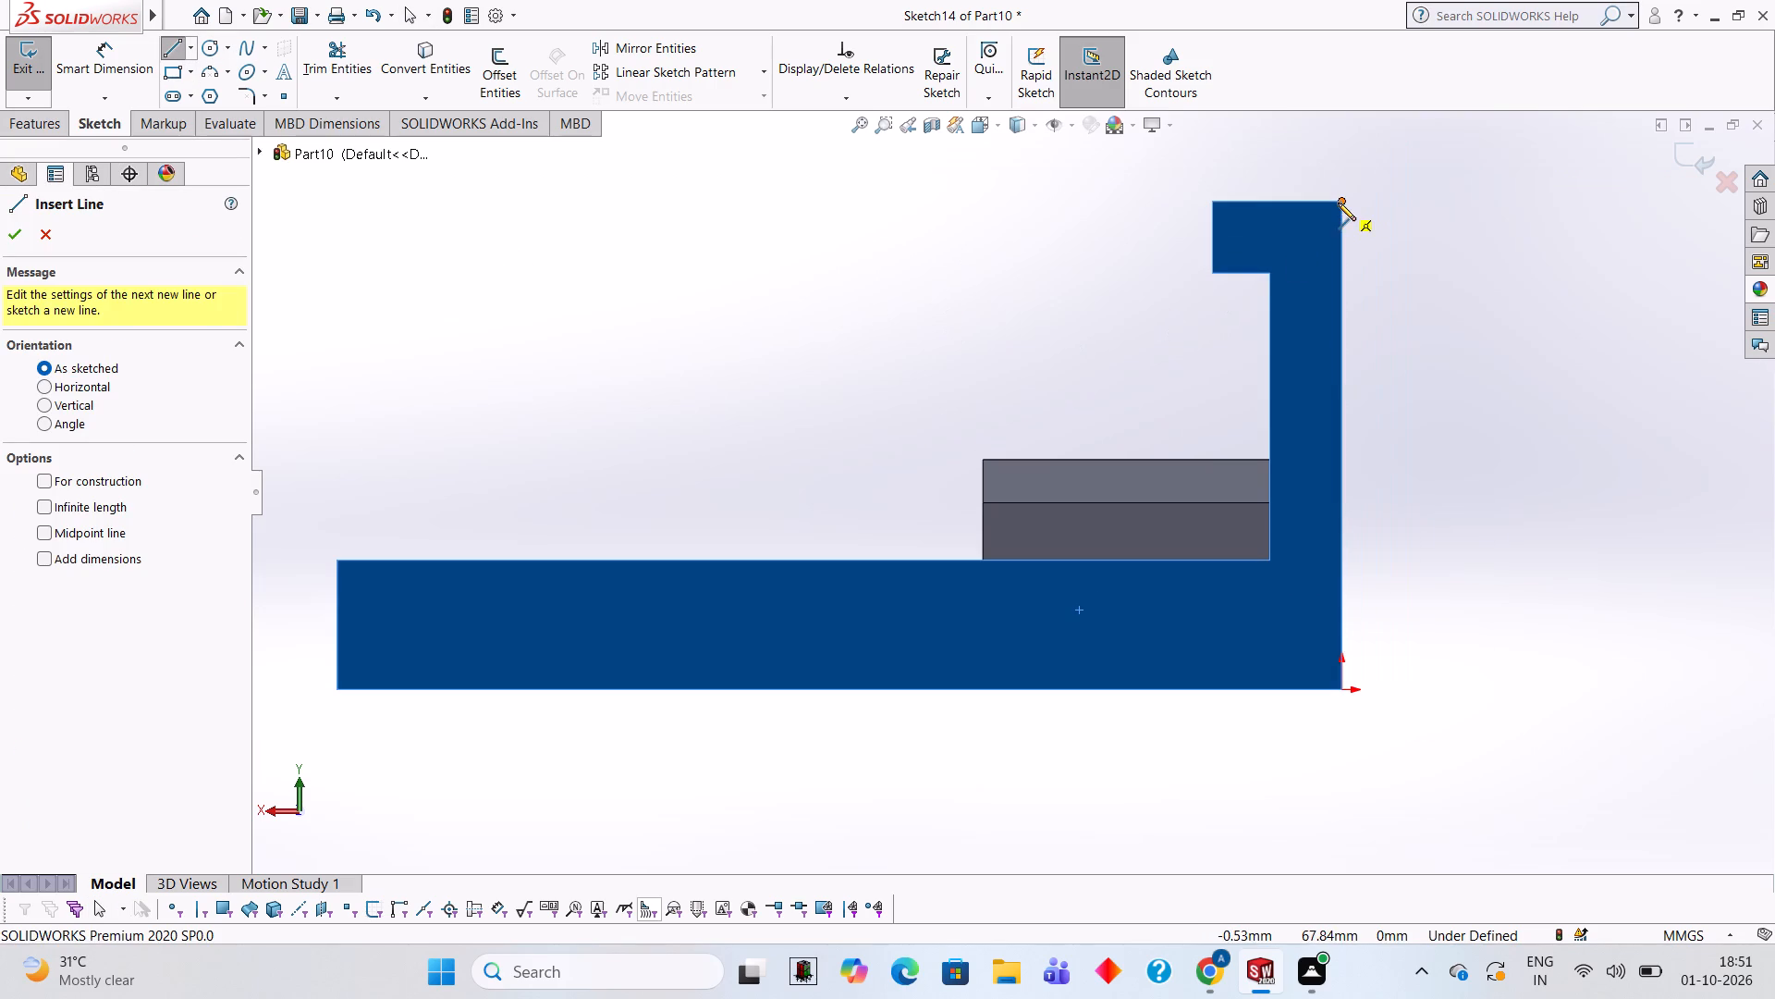
left_click(1338, 203)
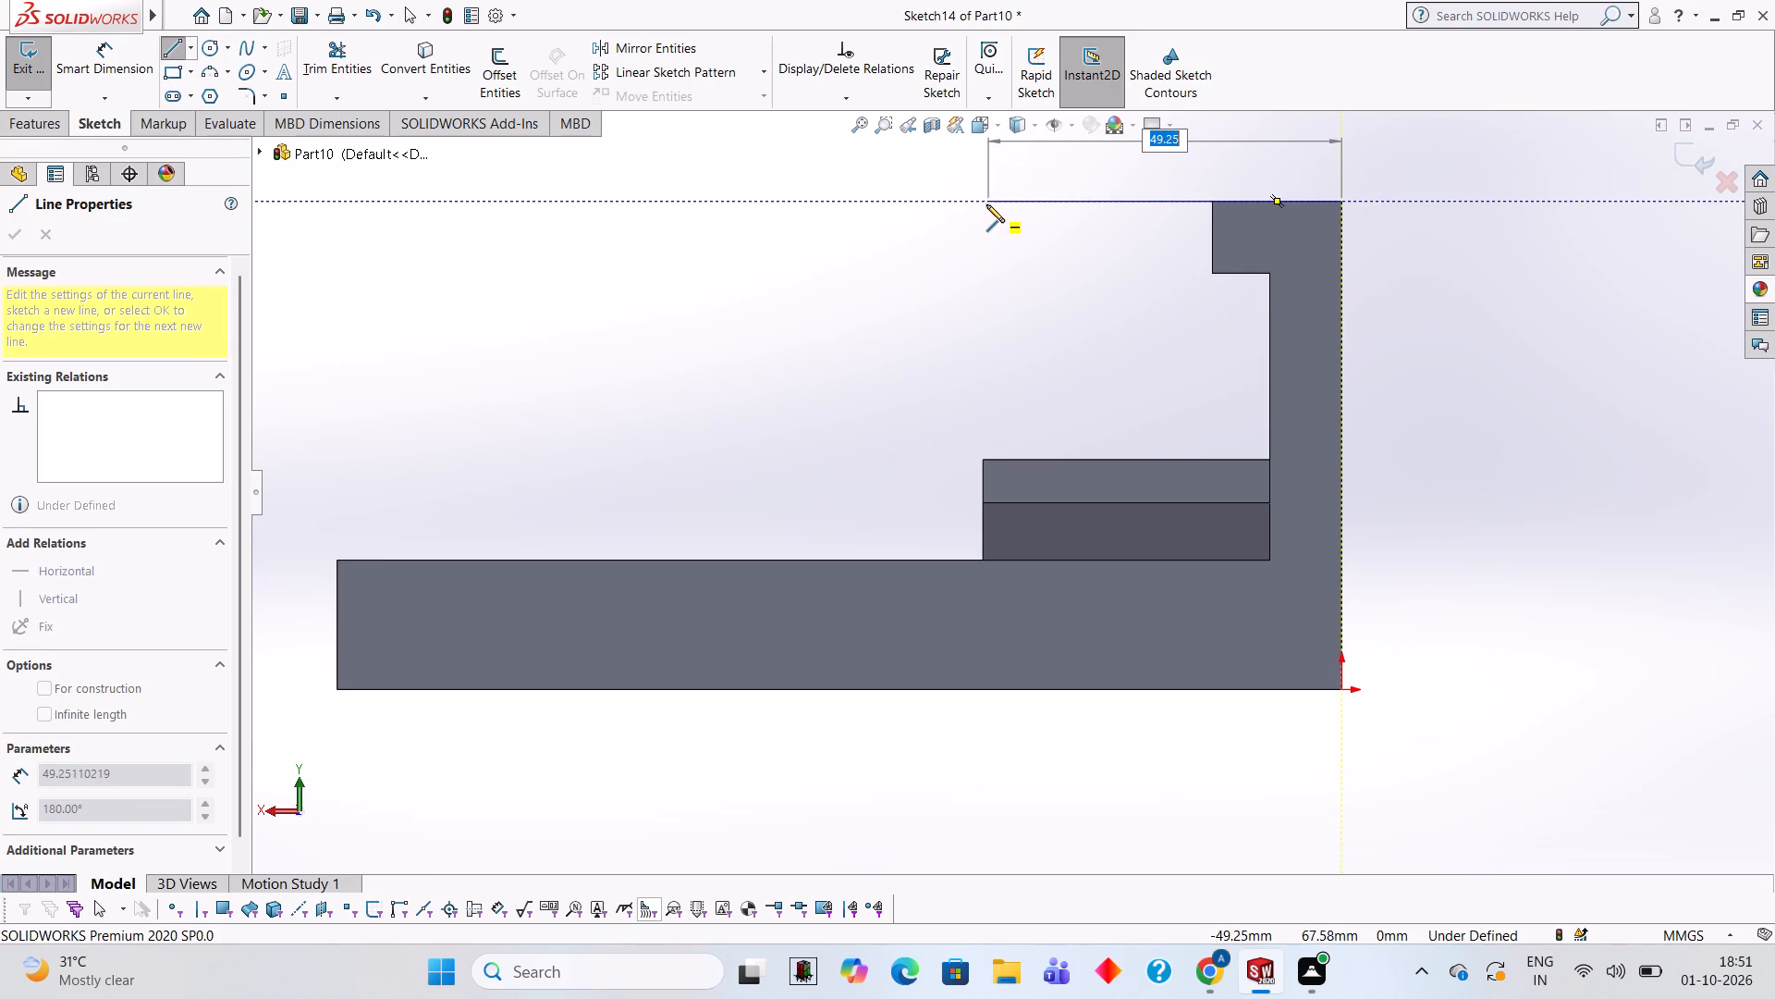
type("50")
key("Return")
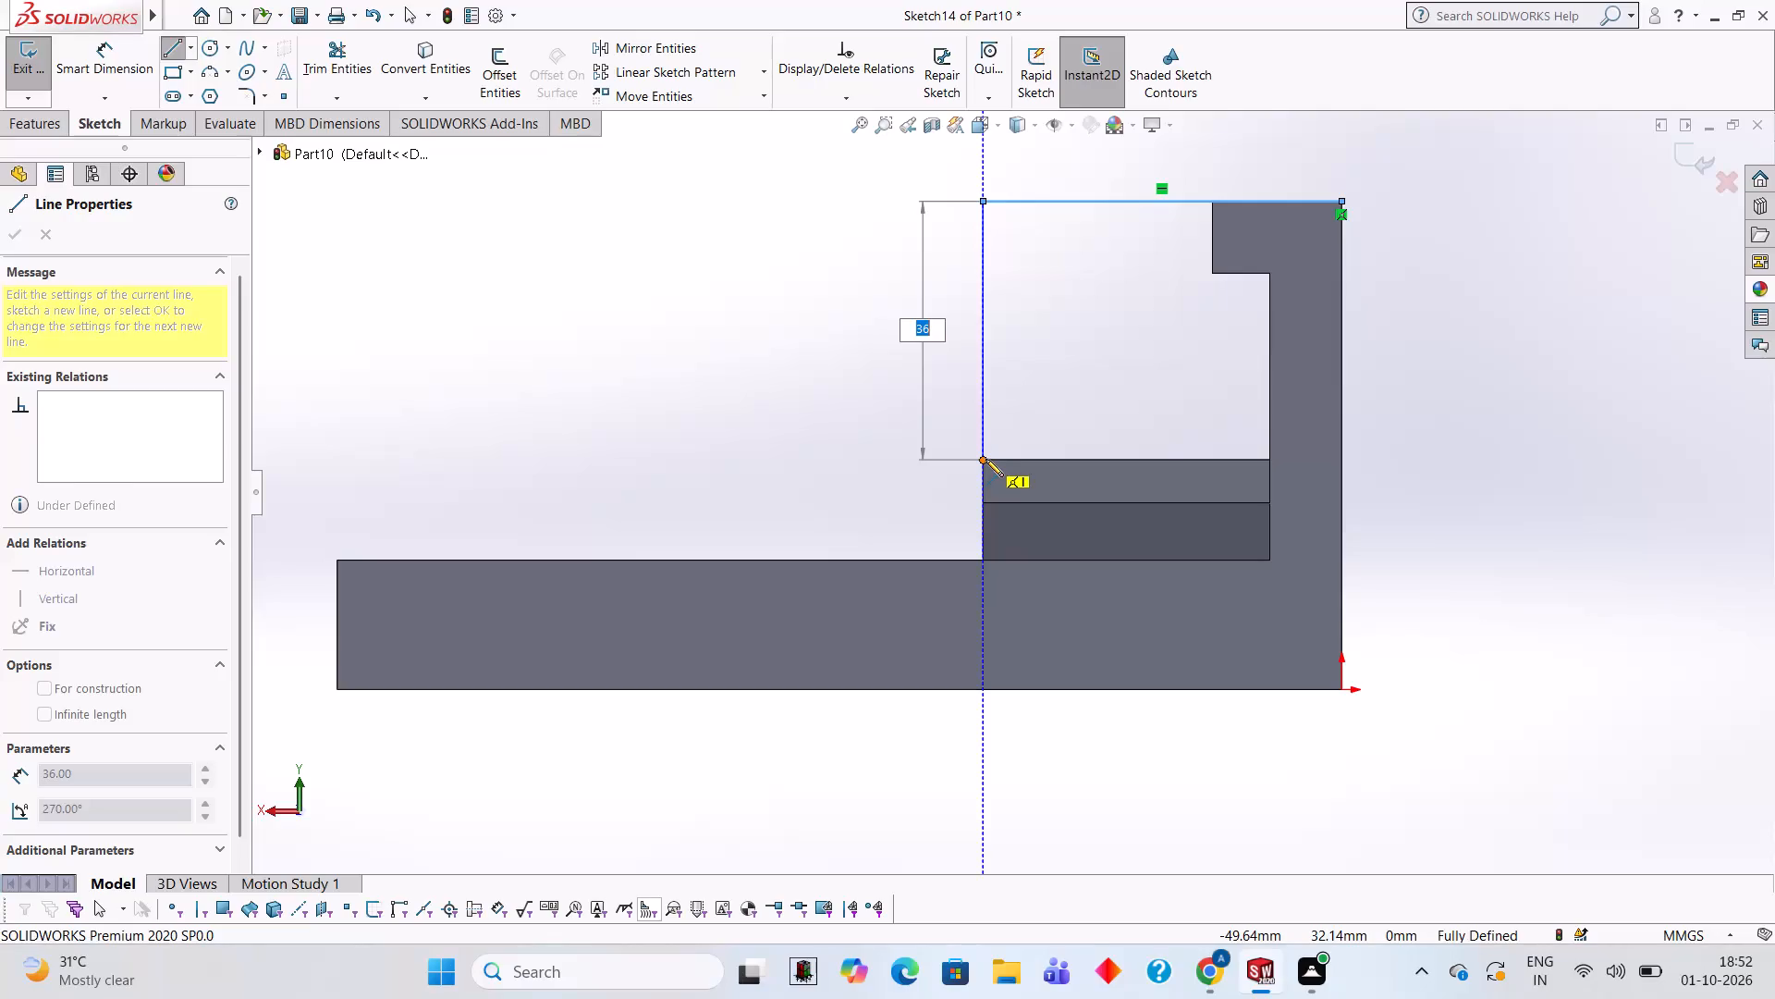
key("Escape")
key("ctrl+z")
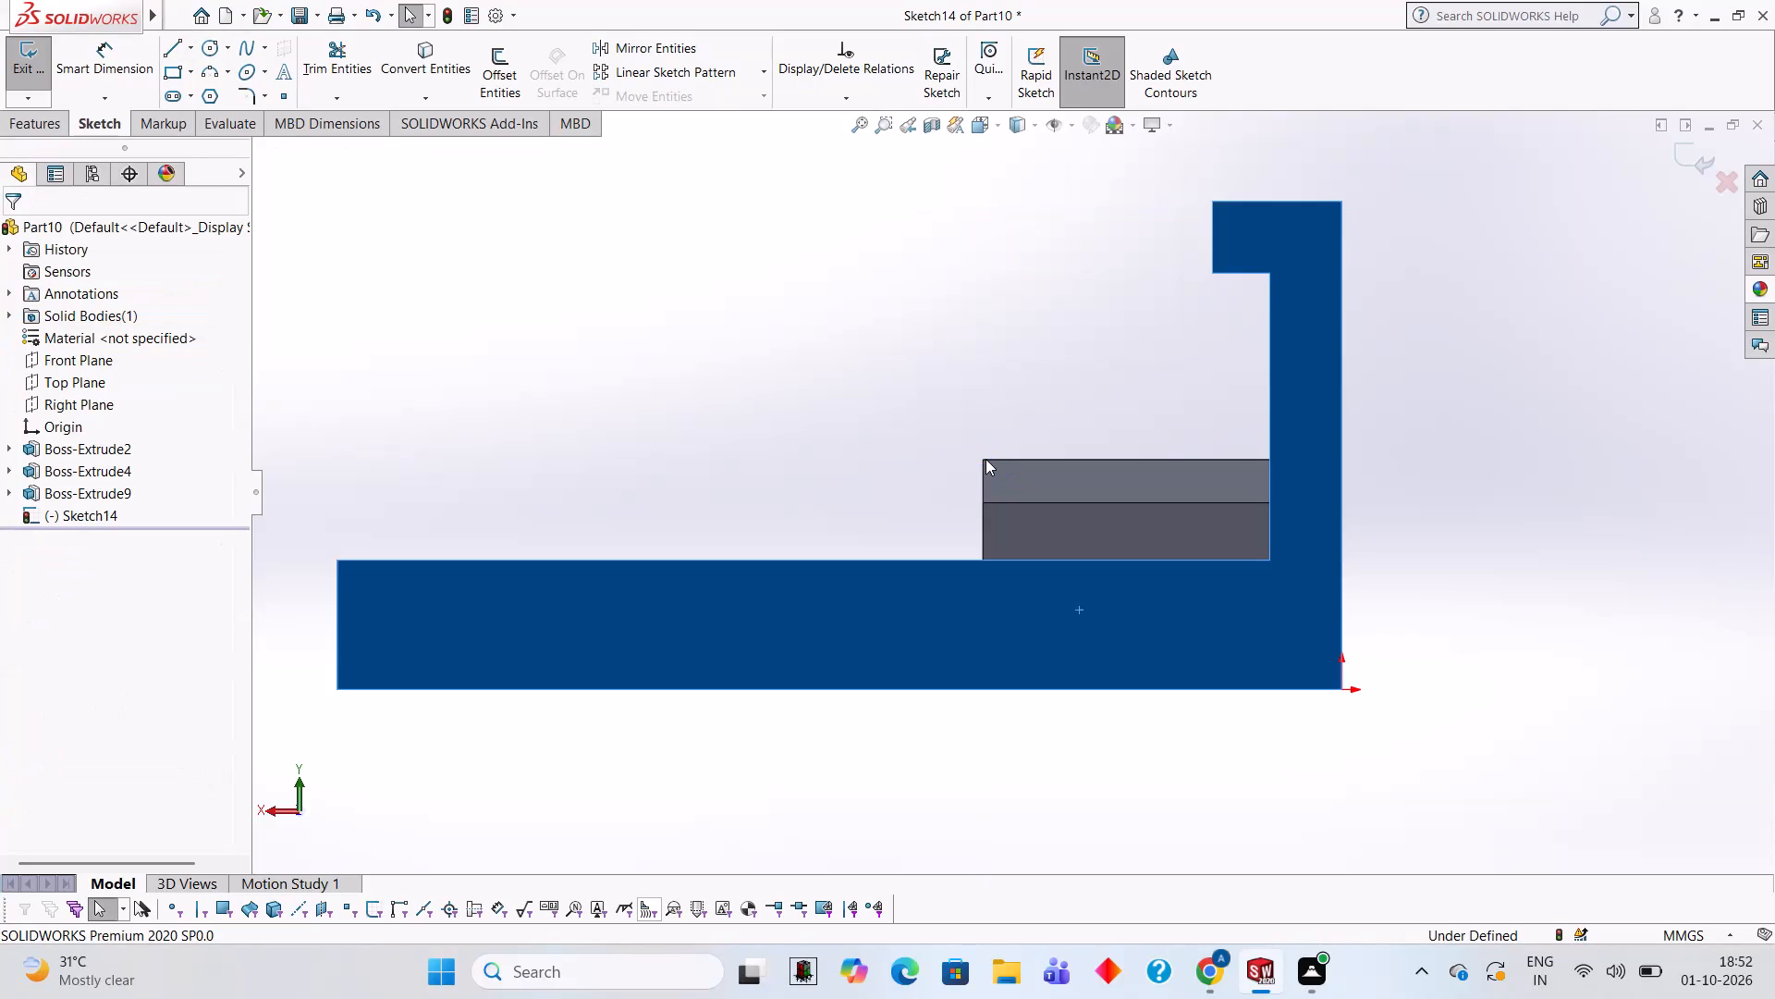
Undo the empty side-face sketch and the 40 mm boss extrusion, back to the open winged profile sketch.
left_click(963, 339)
middle_click_drag(1009, 365, 1030, 378)
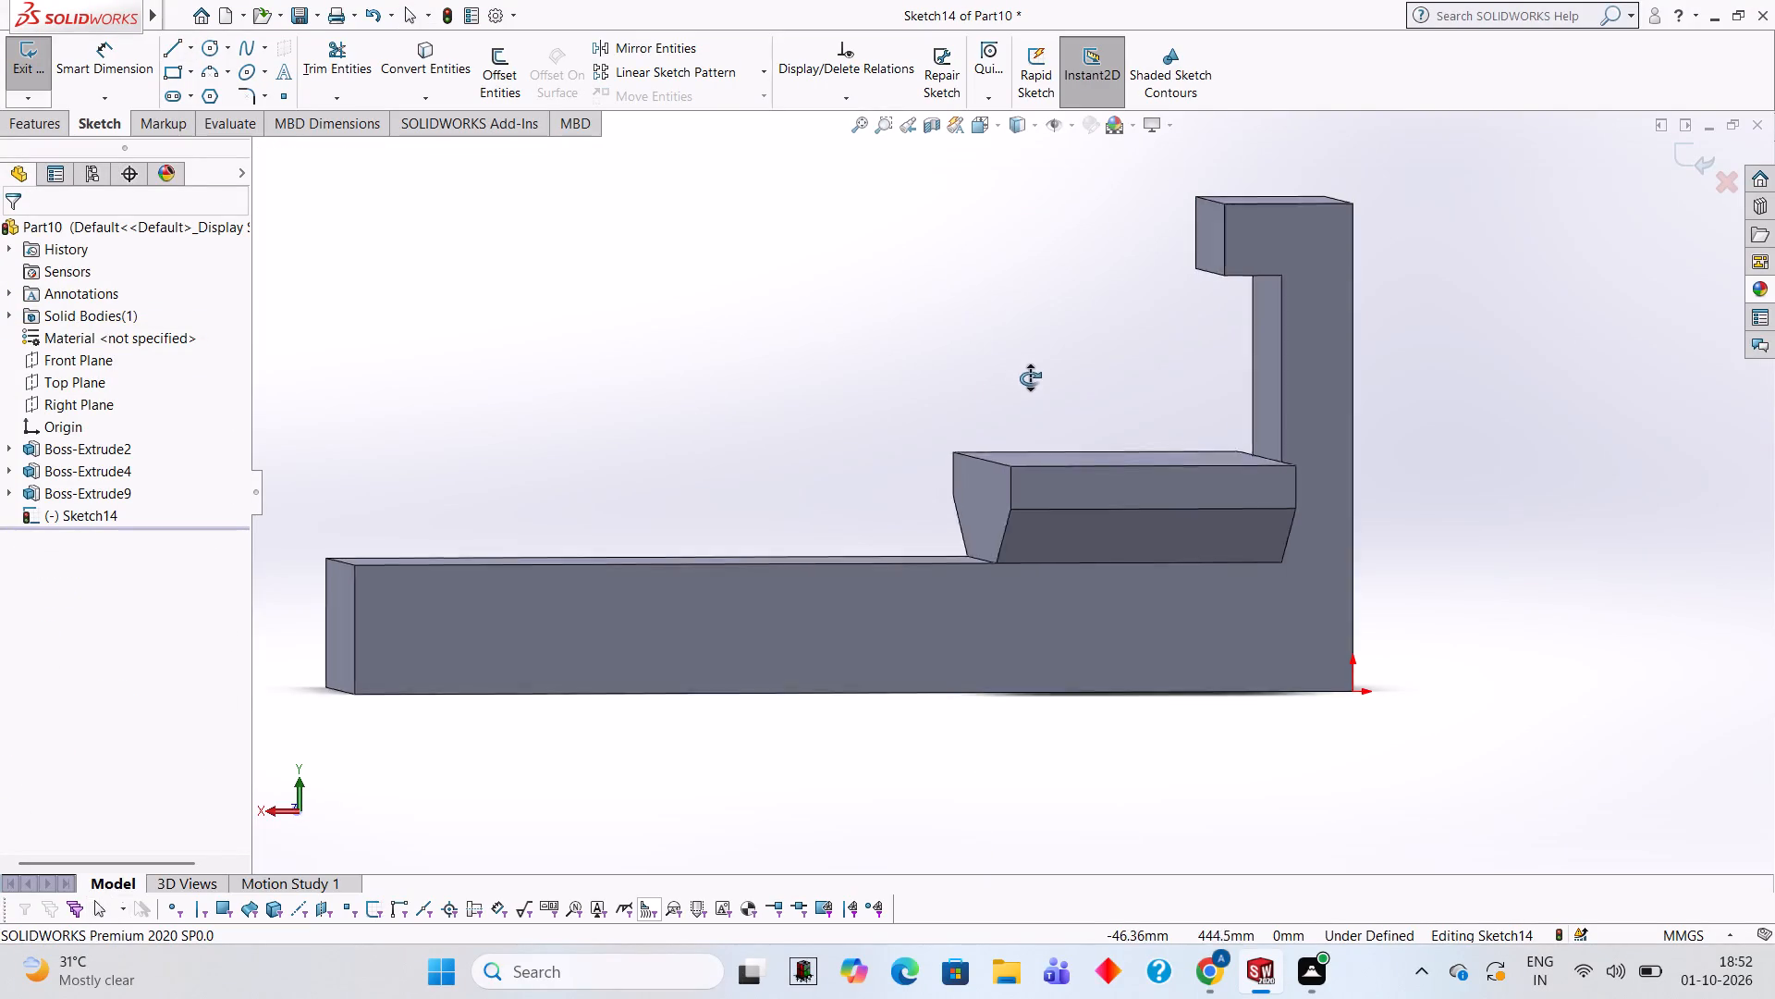
middle_click_drag(1030, 378, 1041, 384)
scroll(1041, 386, "up", 1)
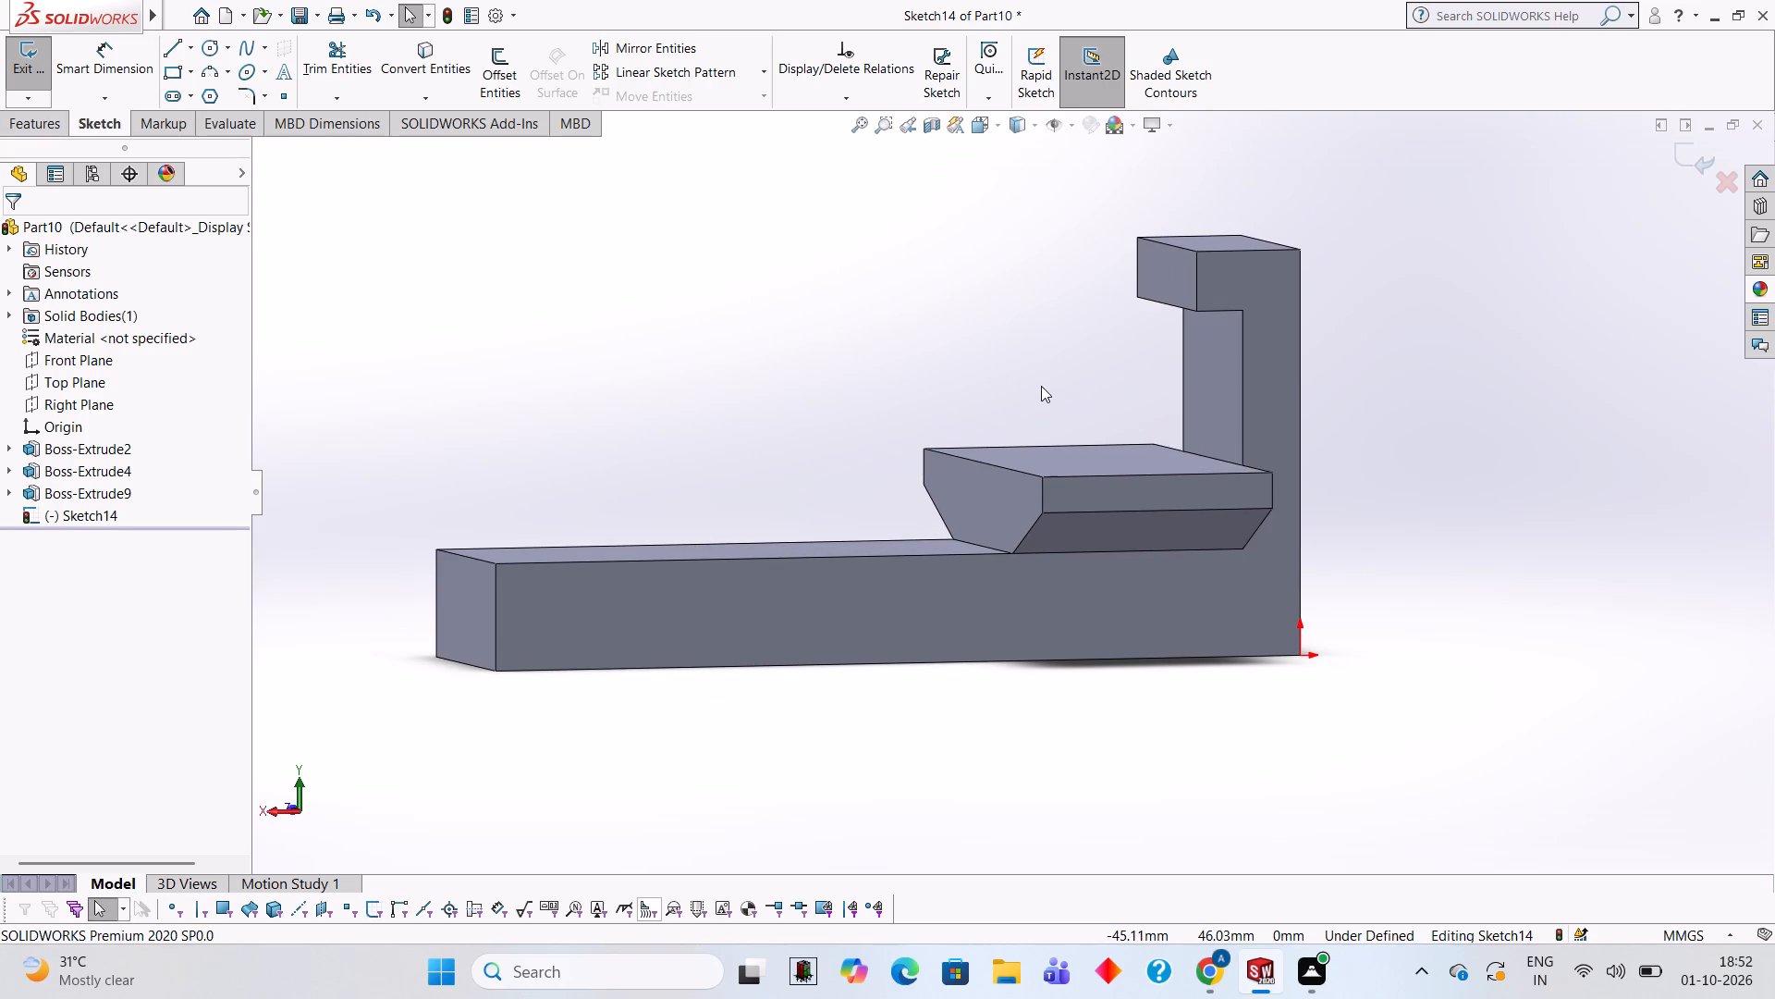
middle_click_drag(1431, 408, 1407, 386)
middle_click_drag(1407, 386, 1393, 386)
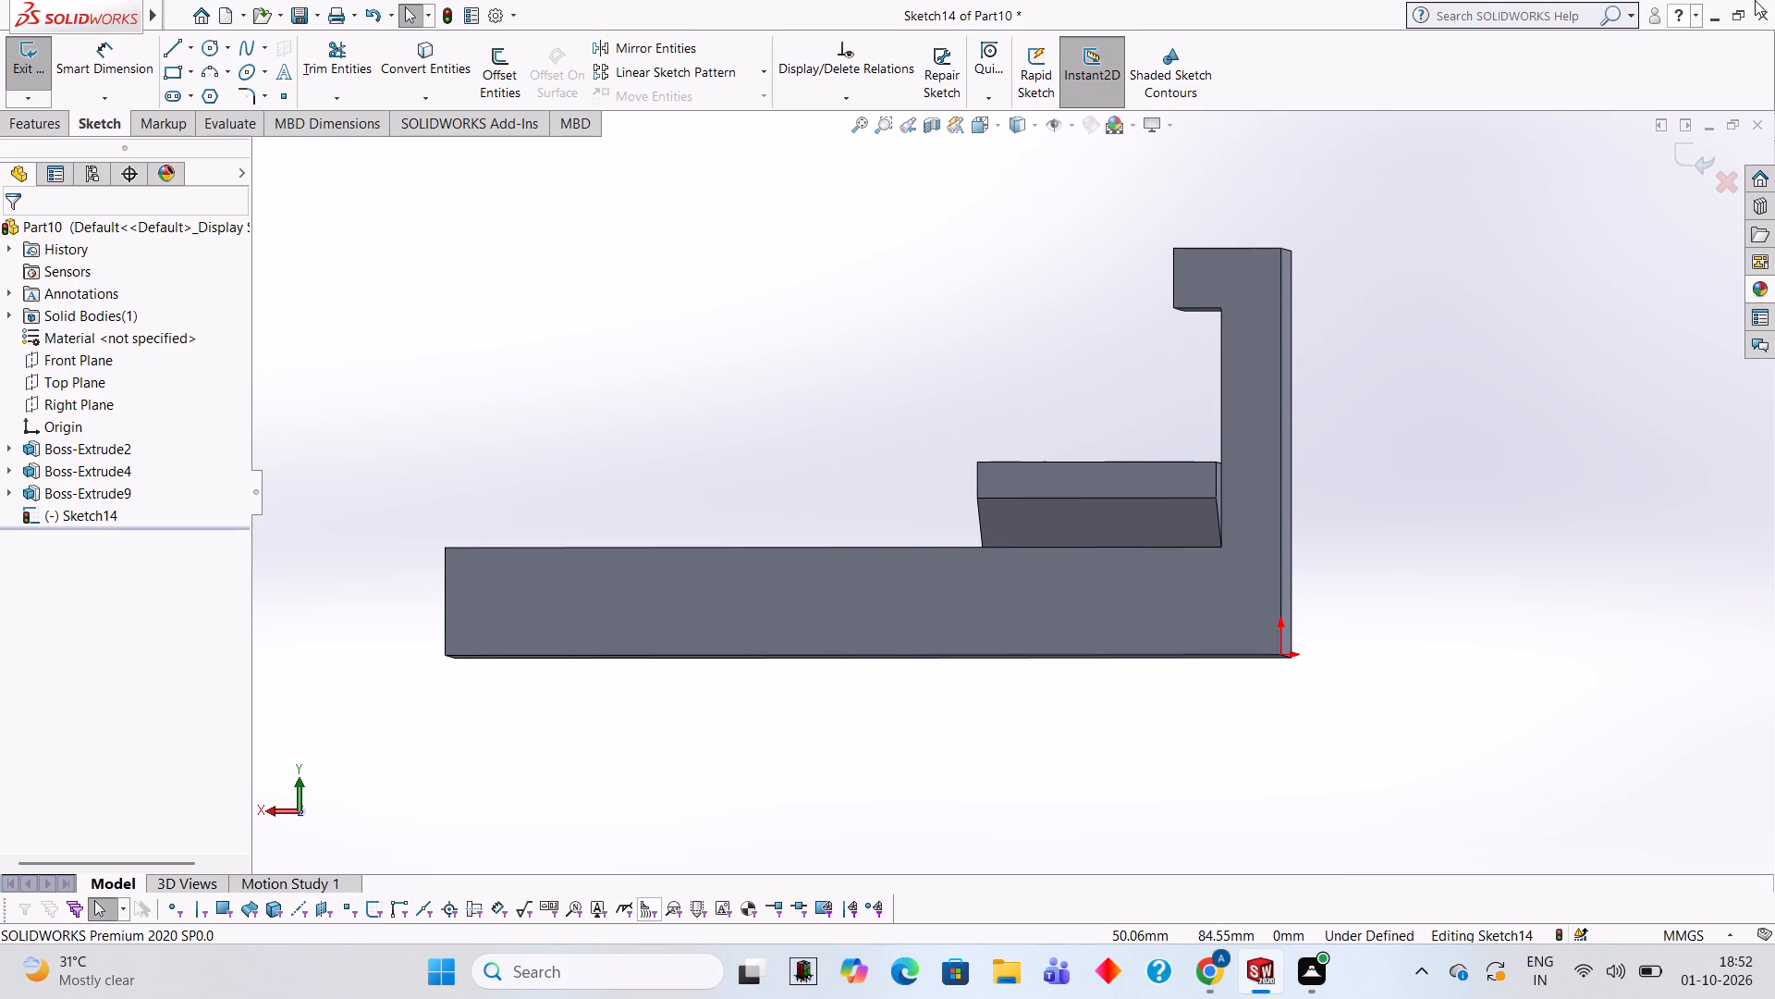
middle_click_drag(1352, 341, 1352, 375)
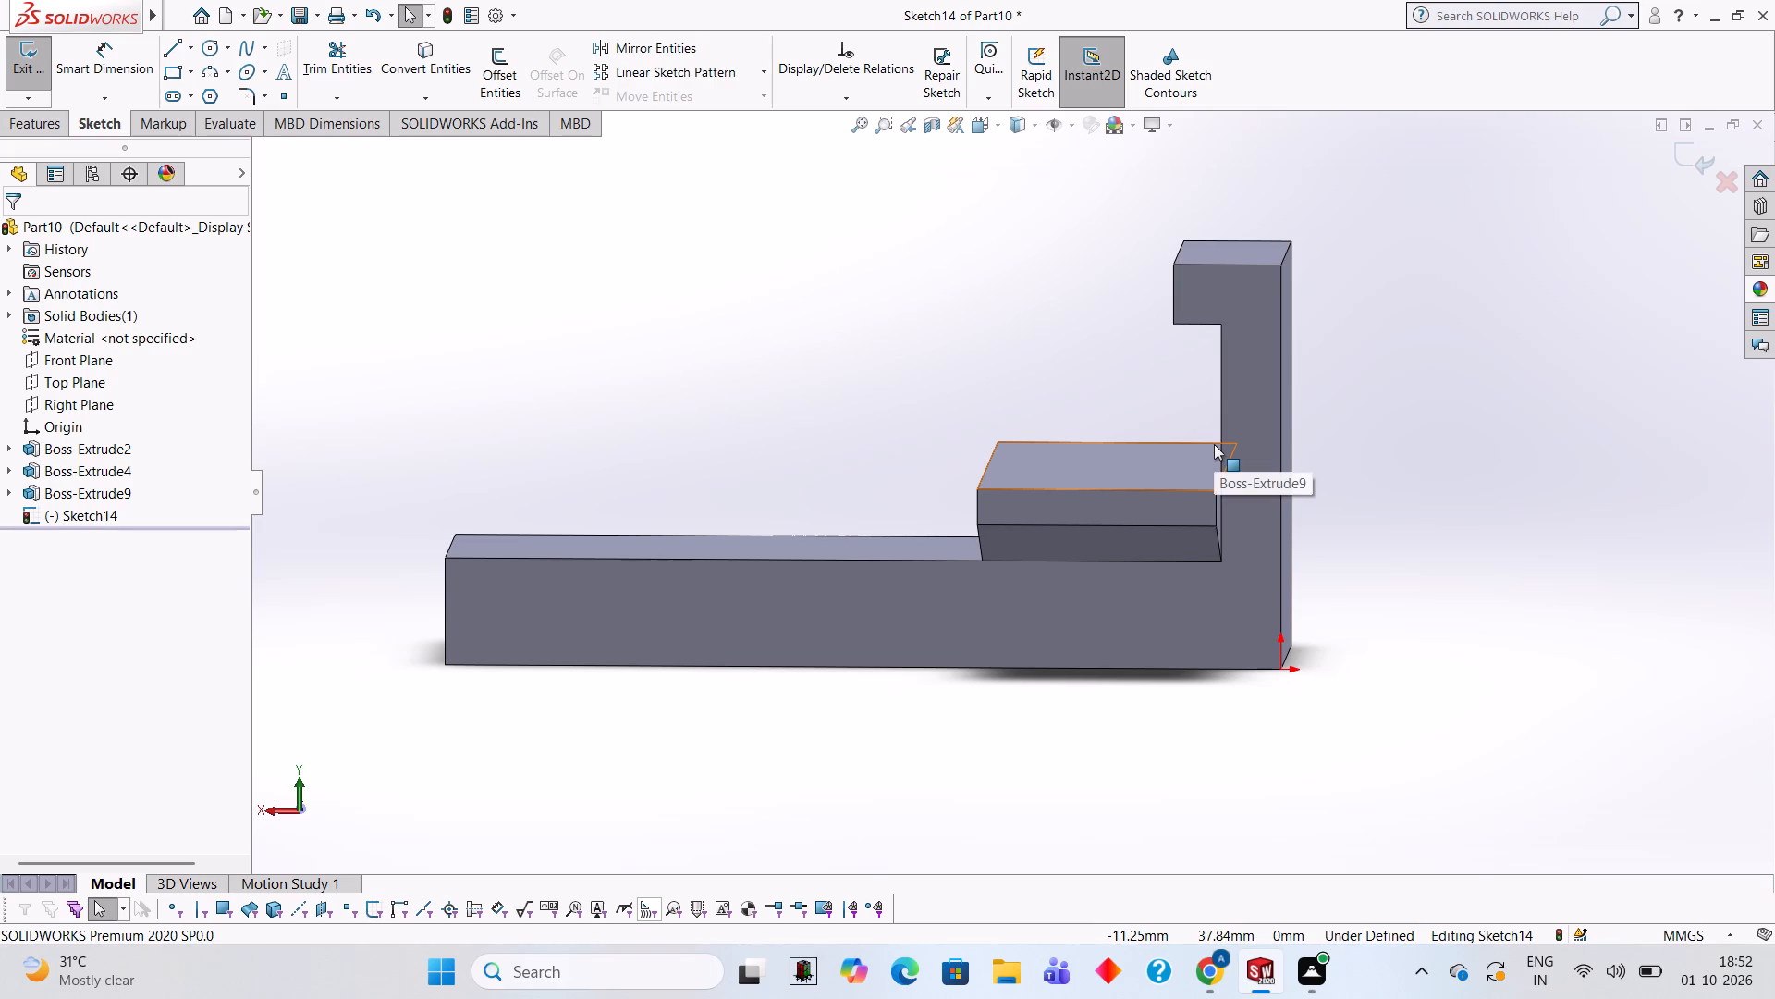
key("ctrl+z")
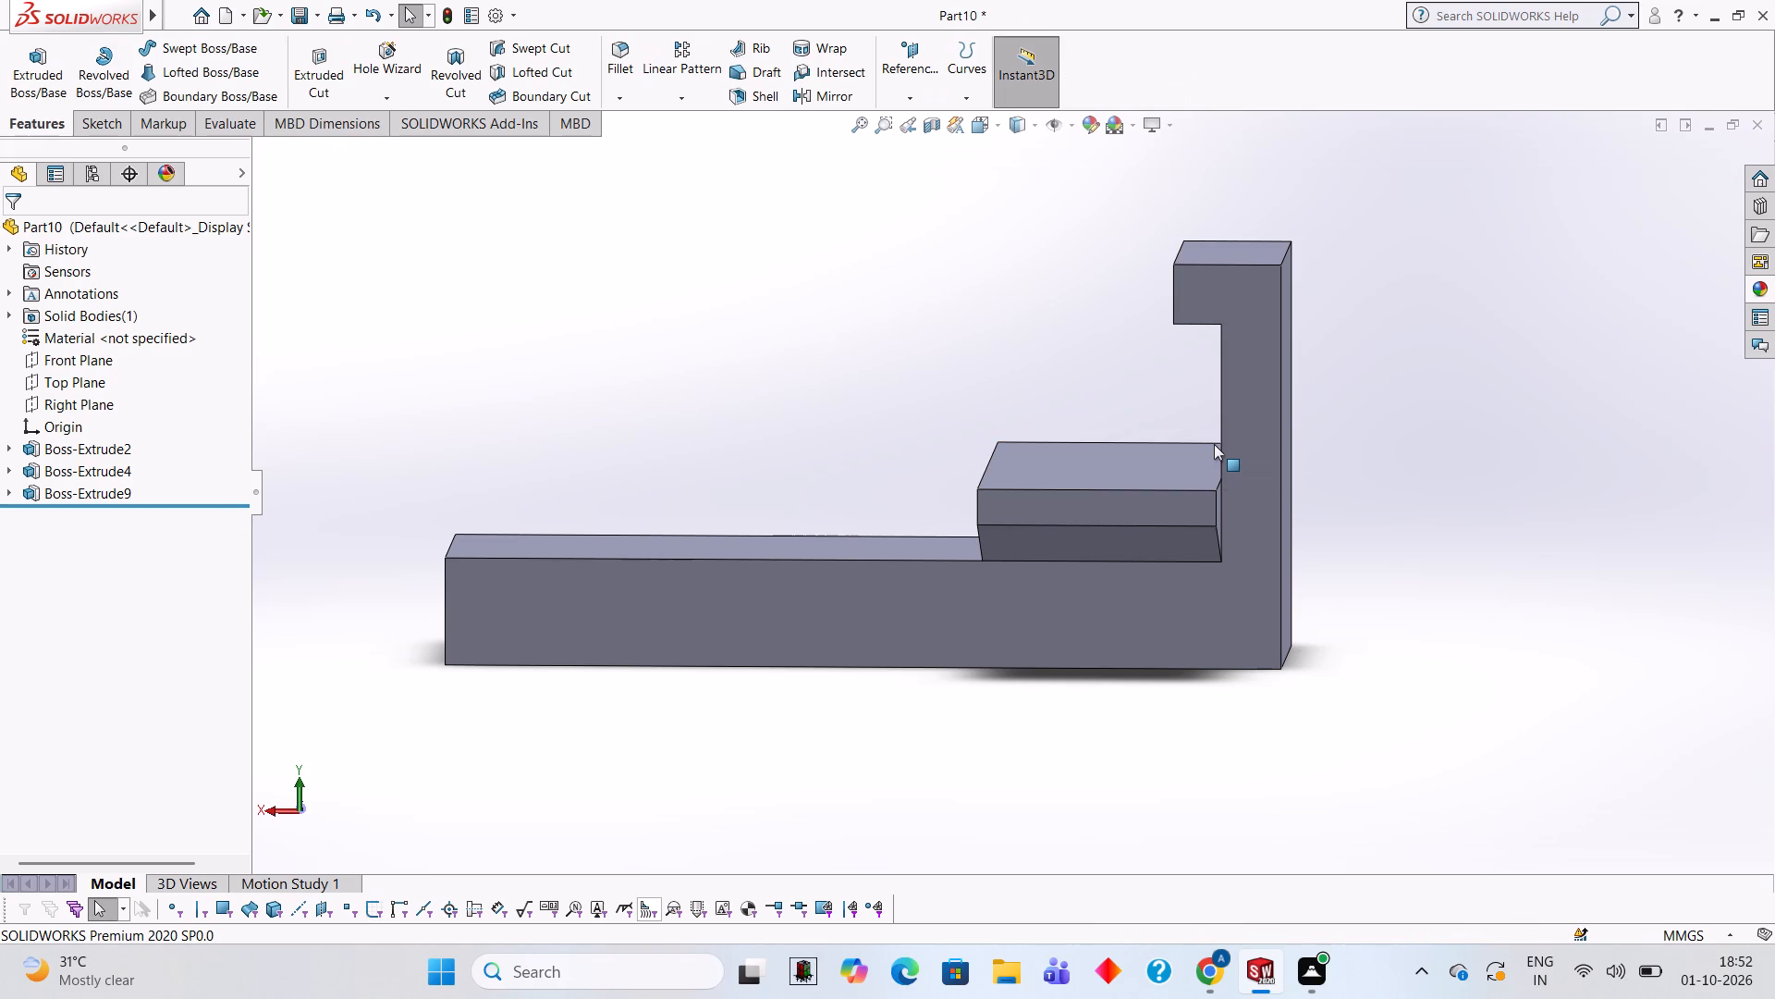
key("ctrl+z")
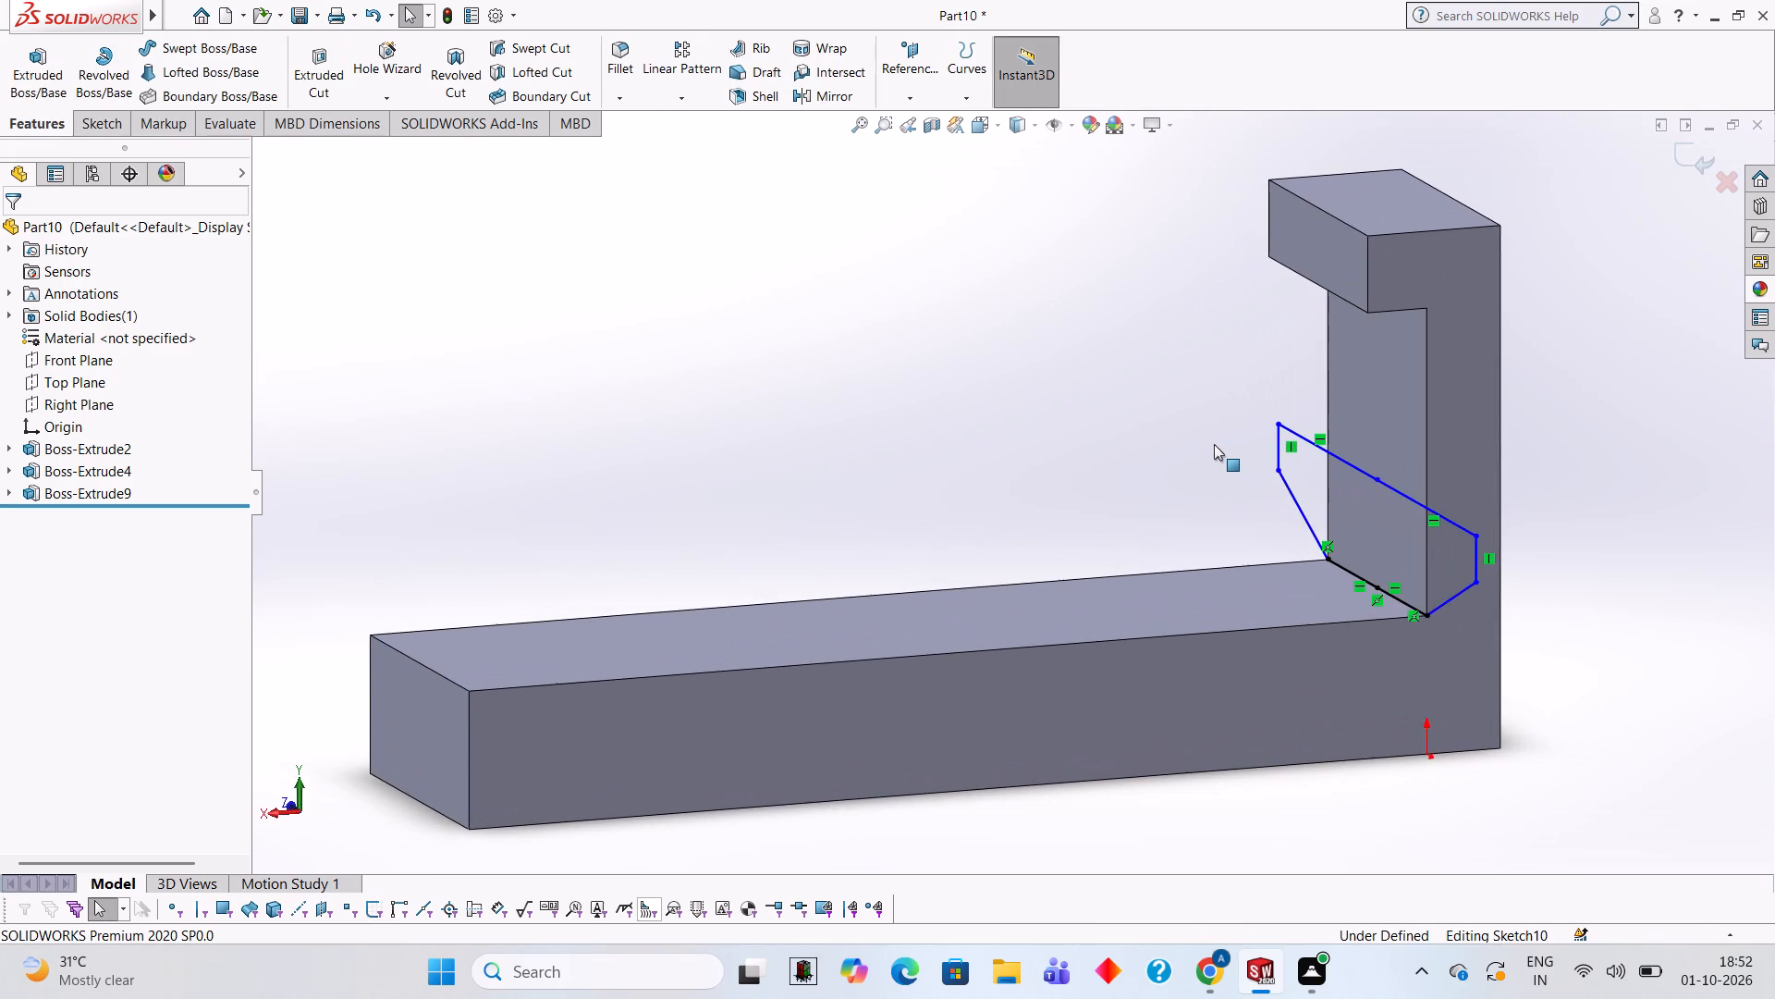
Extrude the winged profile 30 mm blind from the upright along the base, merged with the body.
left_click(60, 118)
left_click(52, 86)
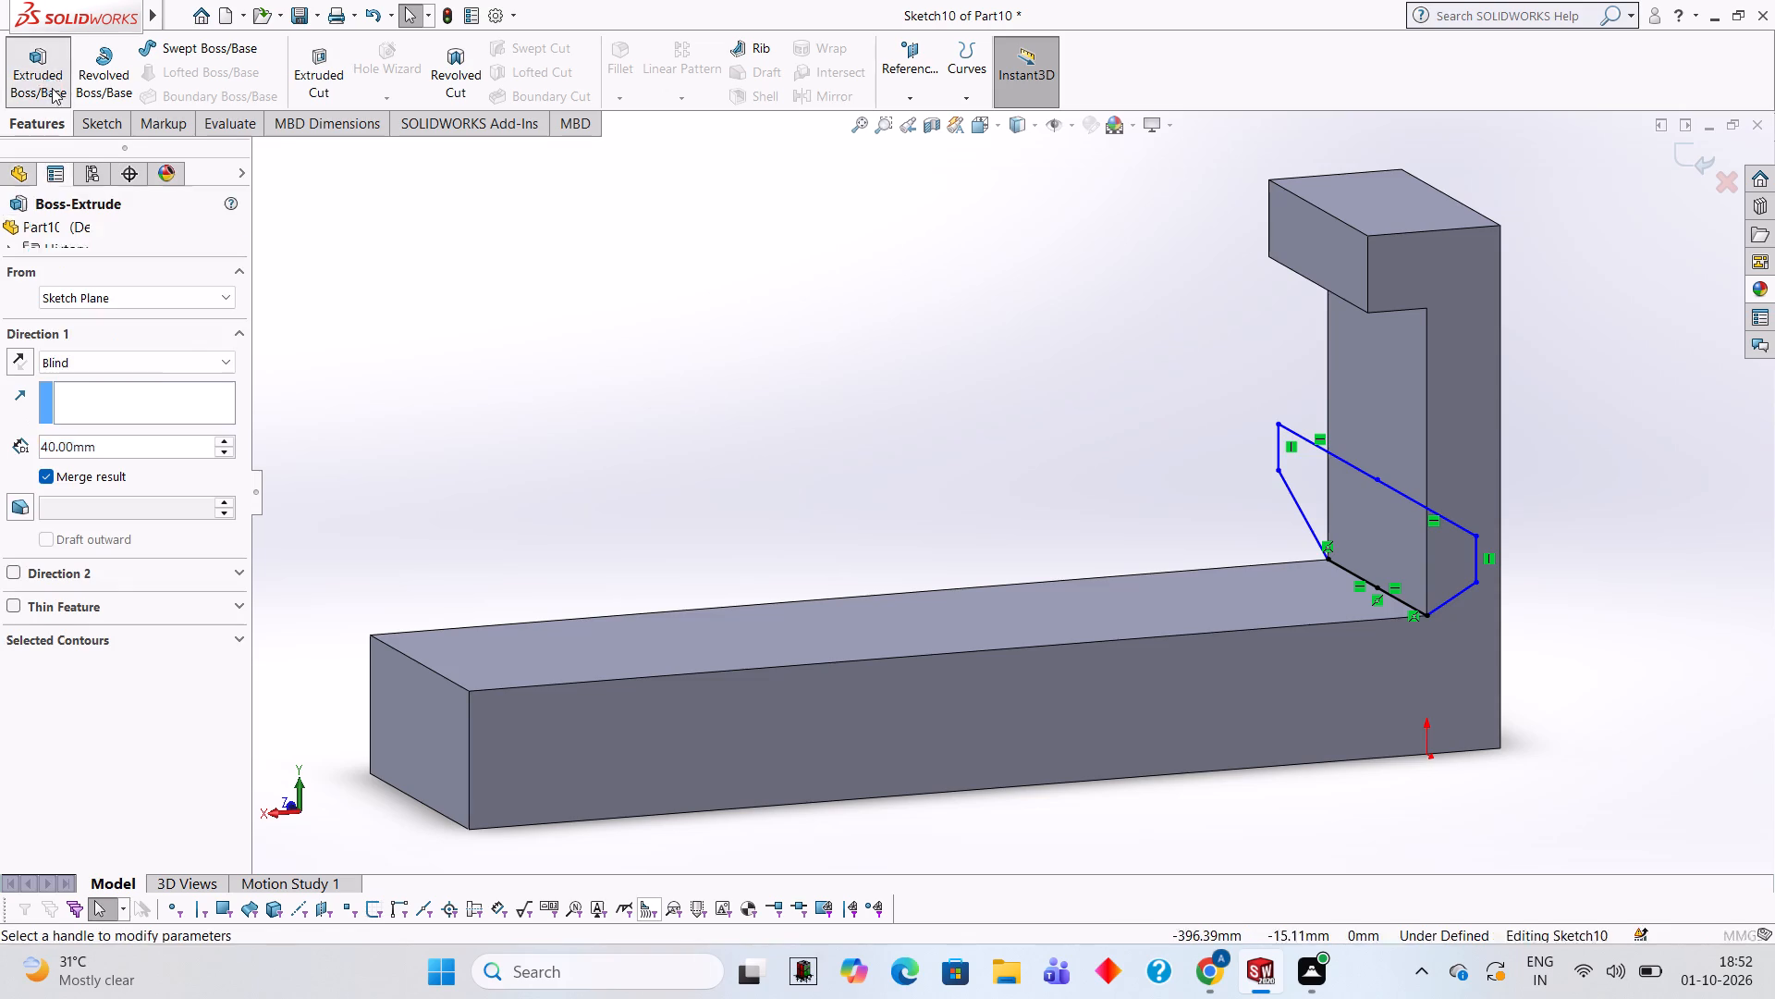
type("30")
key("Return")
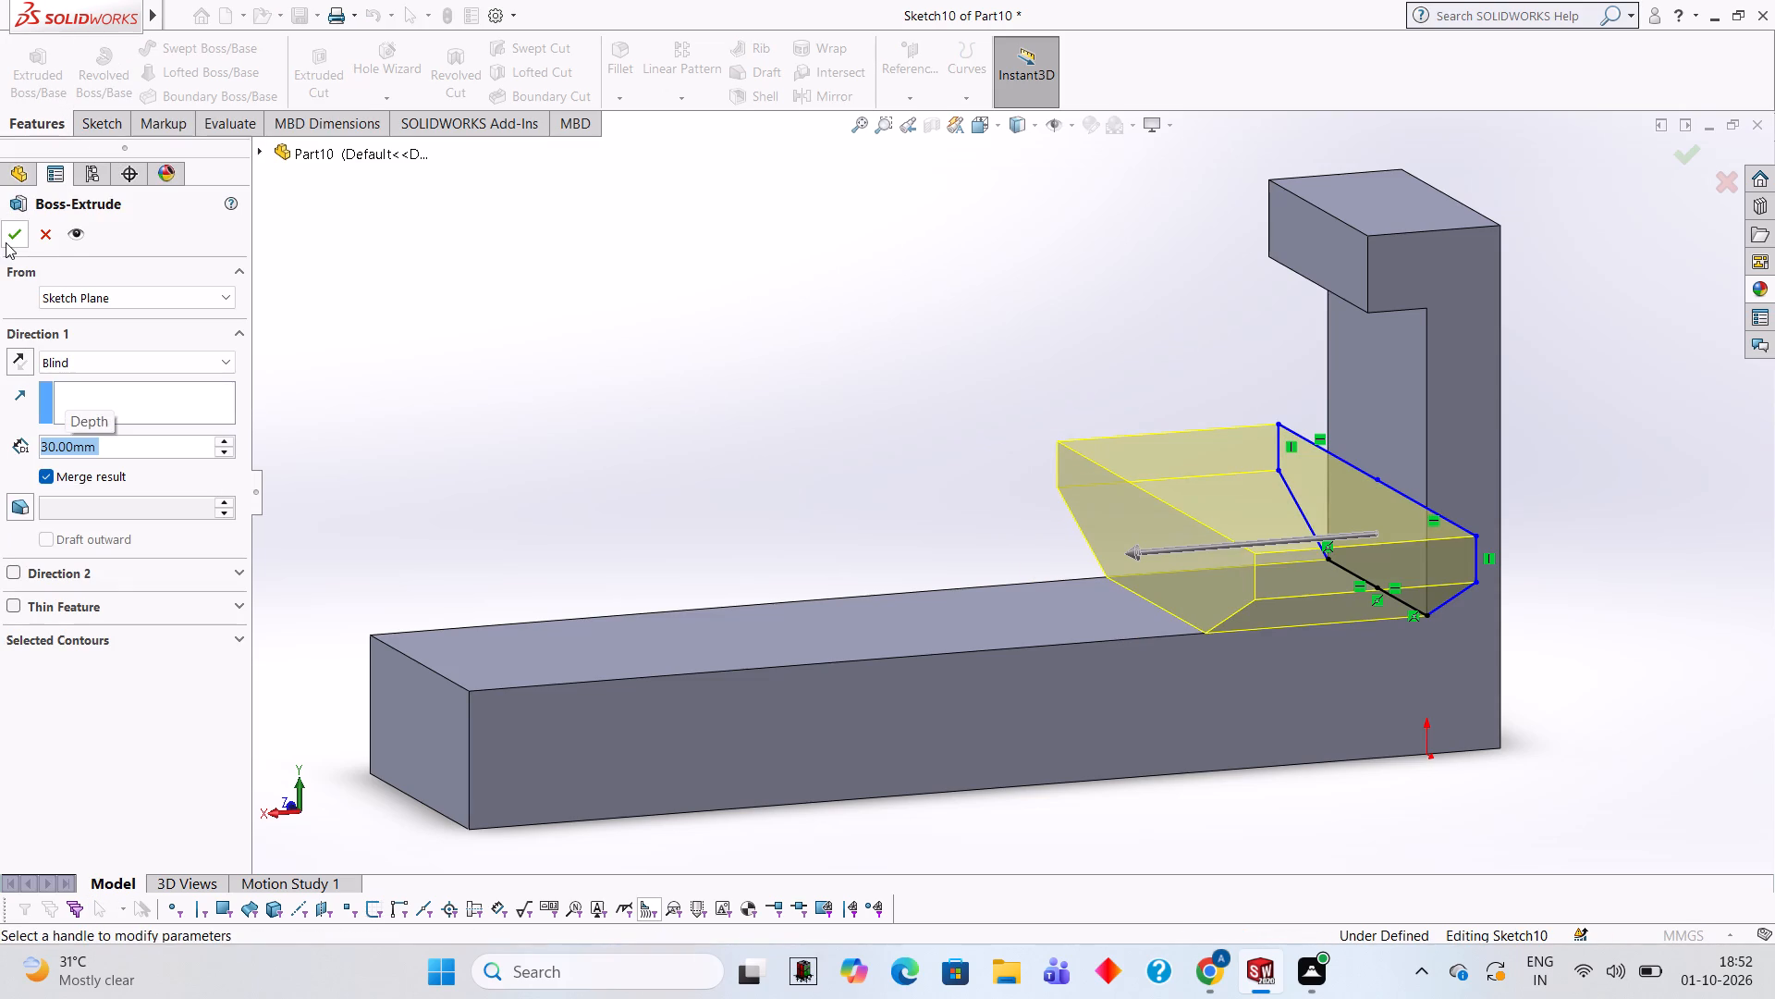
left_click(6, 241)
left_click(446, 346)
On a new sketch on the long side face, draw a 10 mm line along the base top from the boss's free end and a 50 mm vertical line up.
middle_click_drag(773, 422, 729, 417)
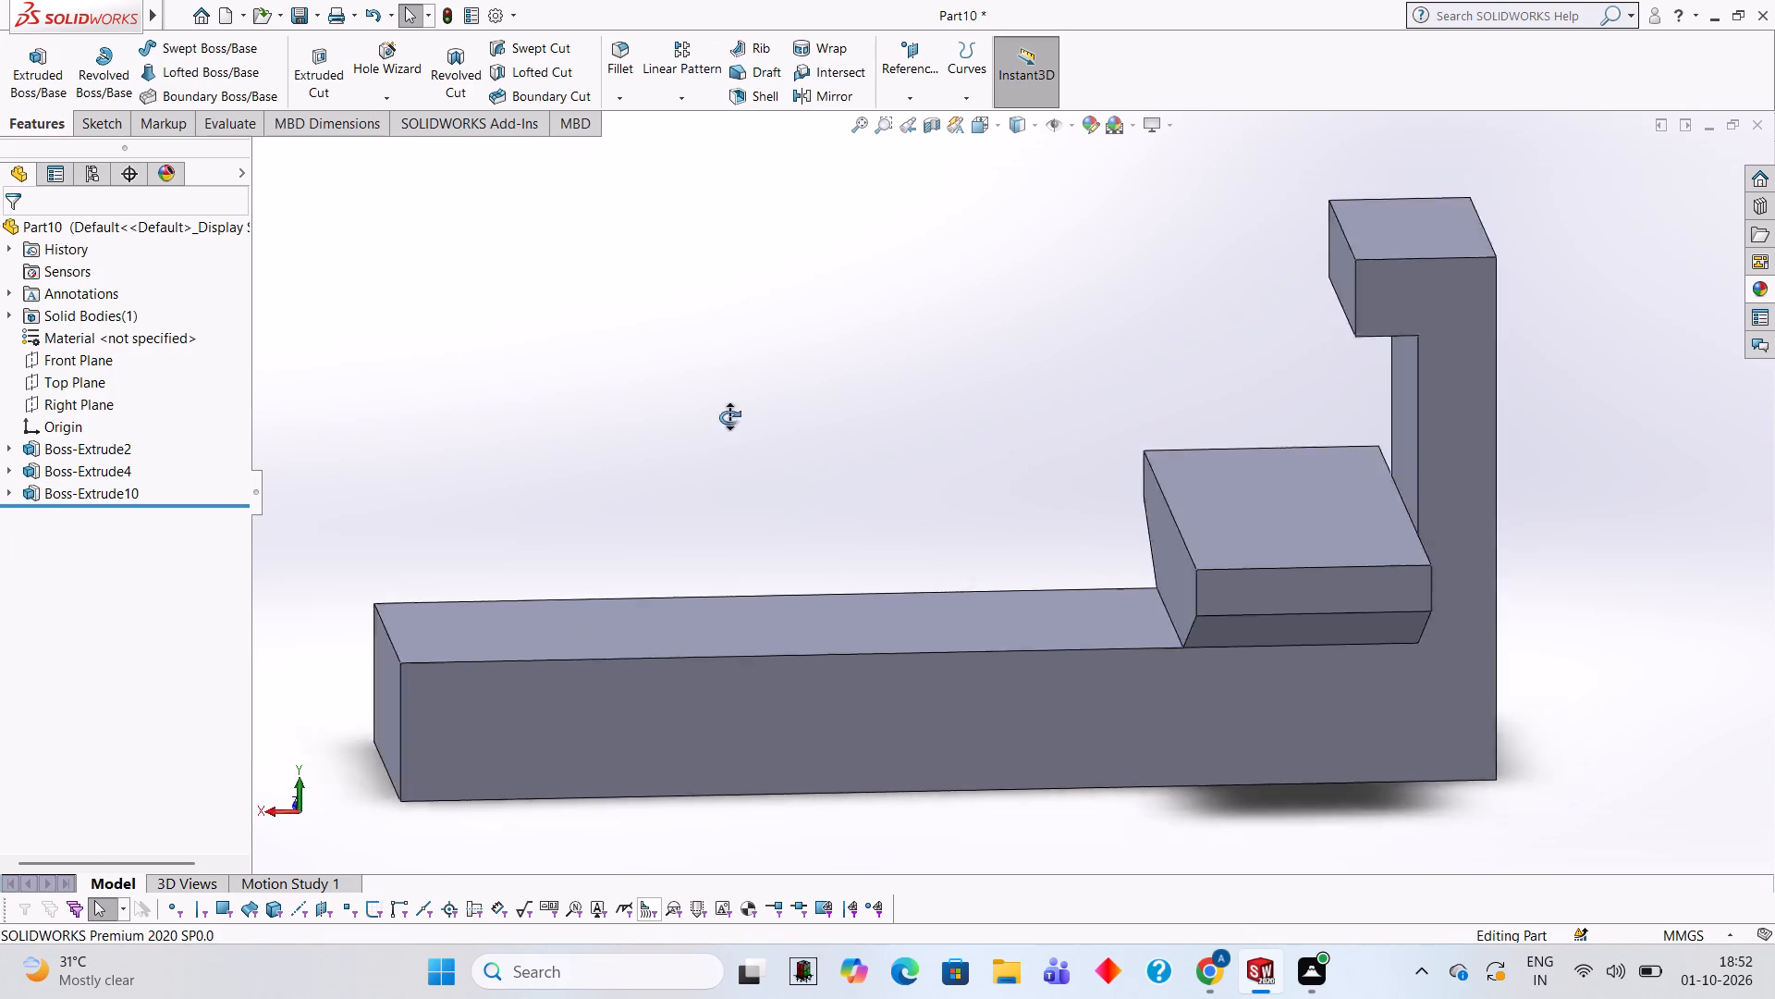
middle_click_drag(729, 417, 891, 455)
middle_click_drag(890, 455, 816, 412)
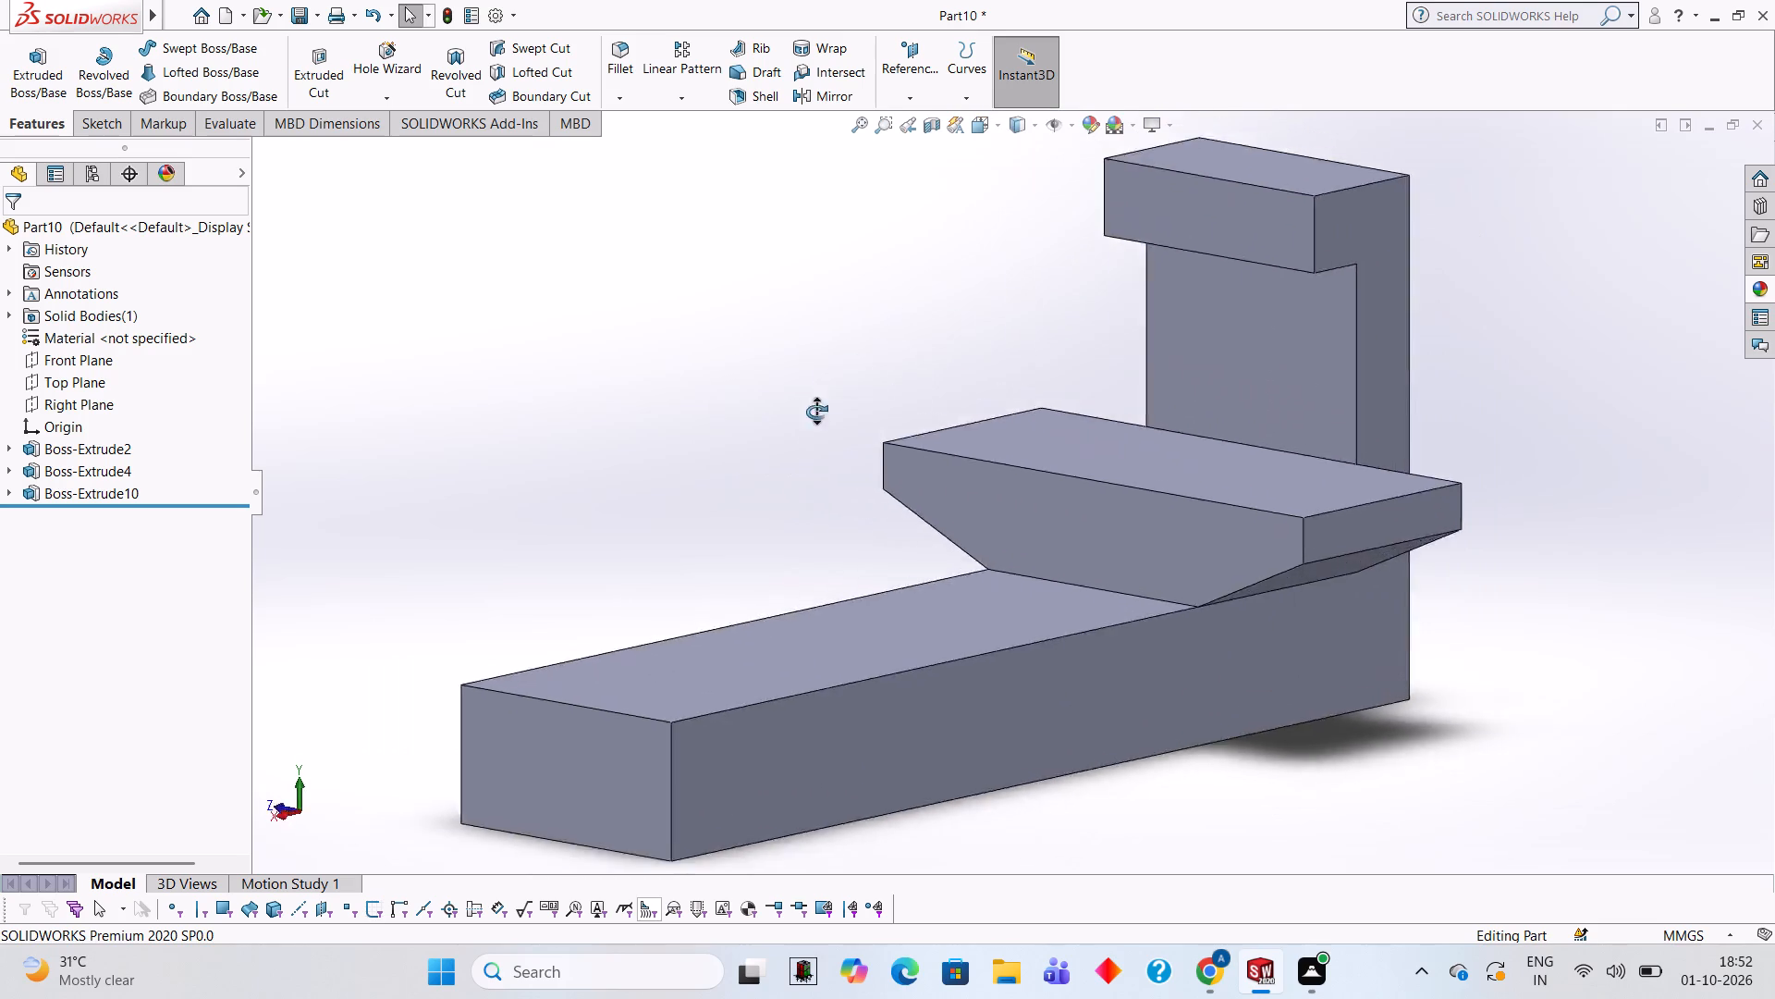
middle_click_drag(816, 412, 726, 369)
left_click(927, 709)
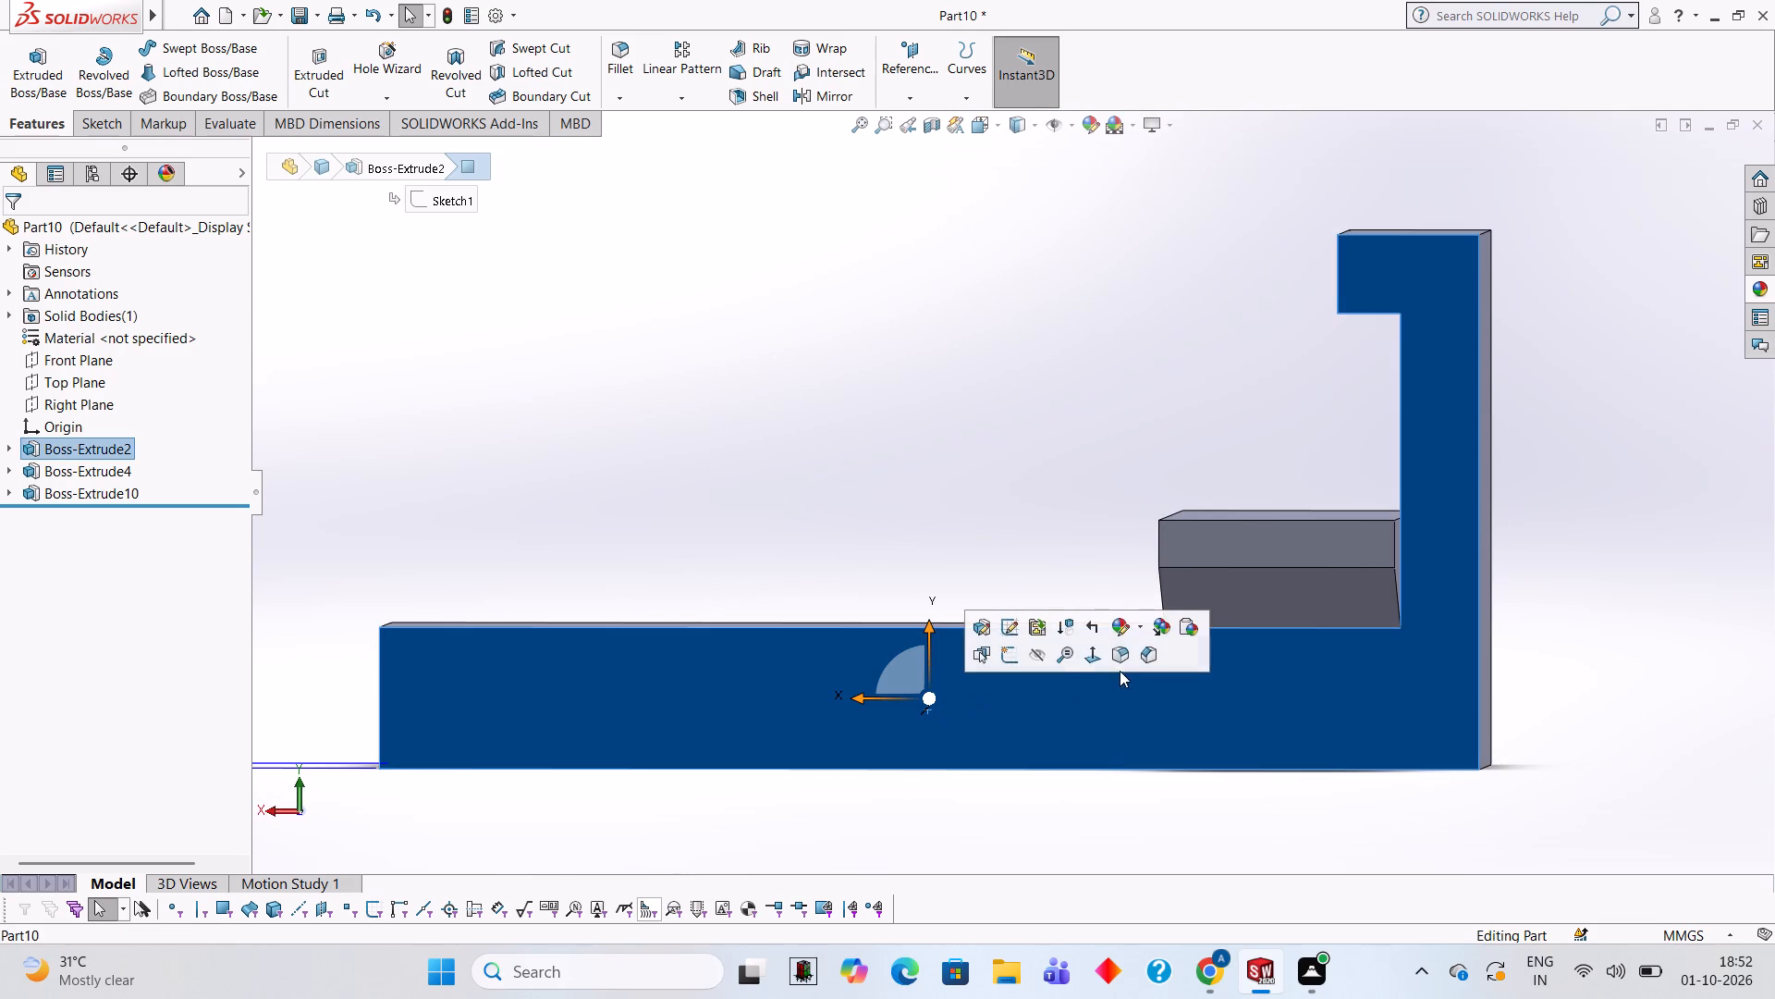
left_click(1007, 655)
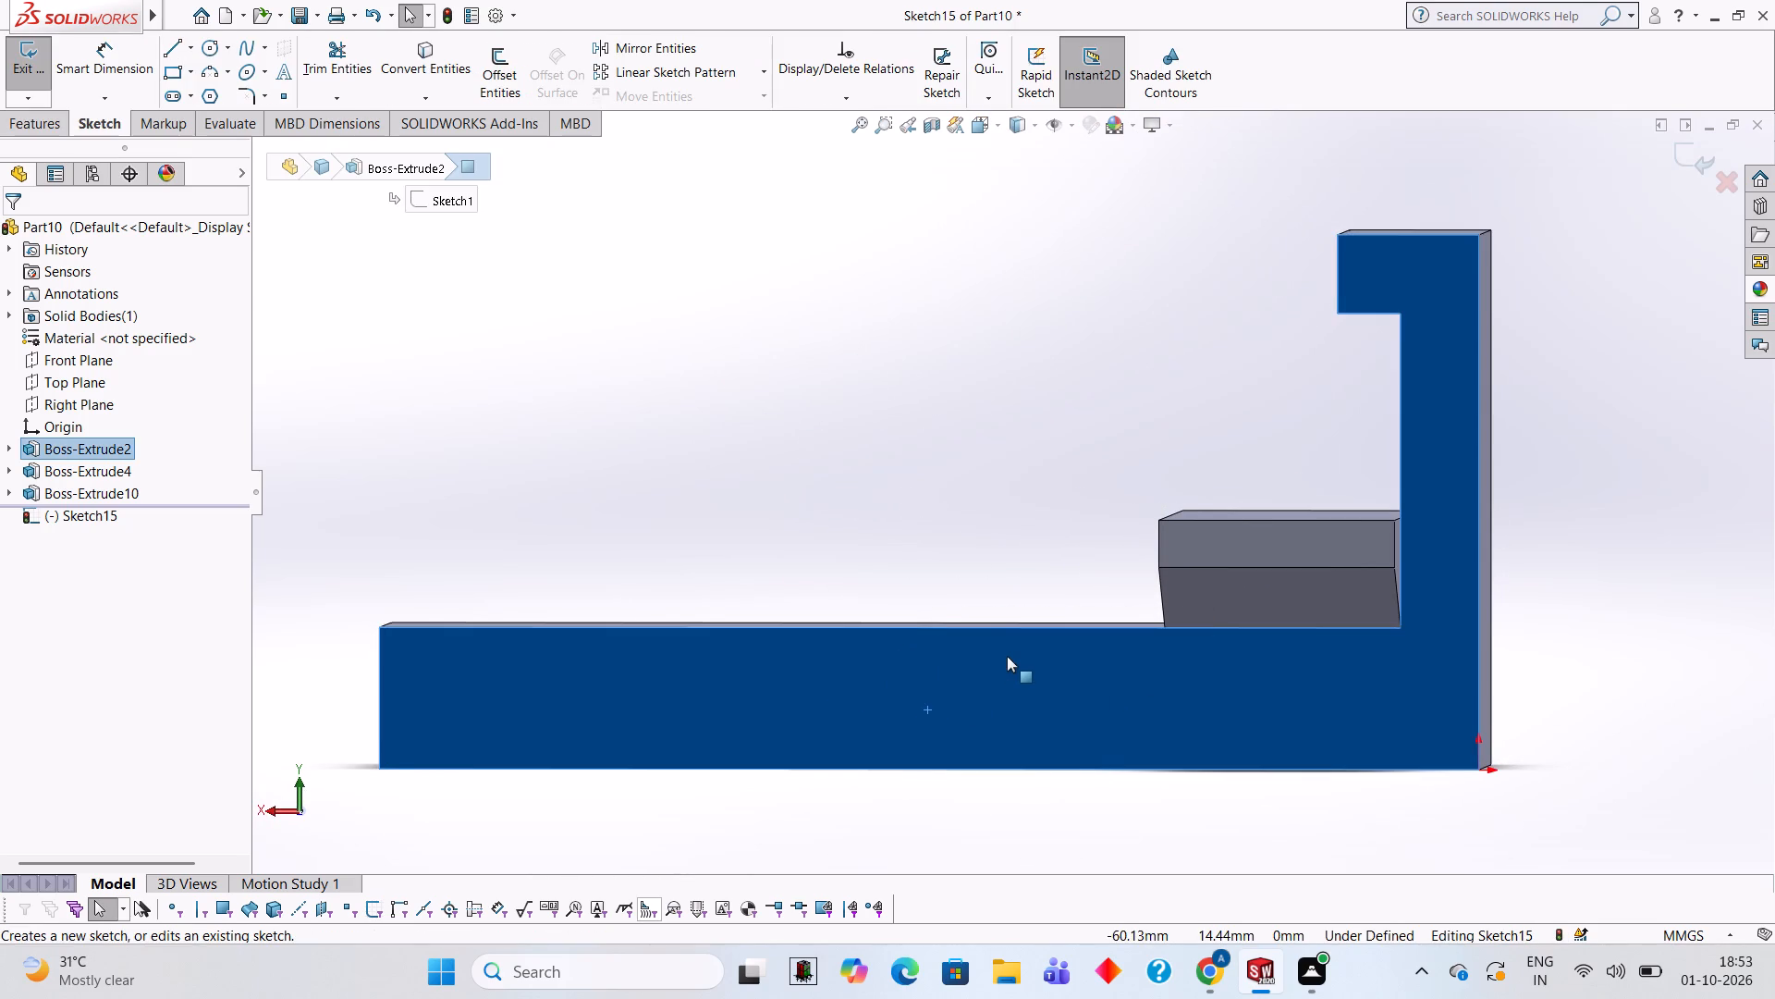
key("ctrl+8")
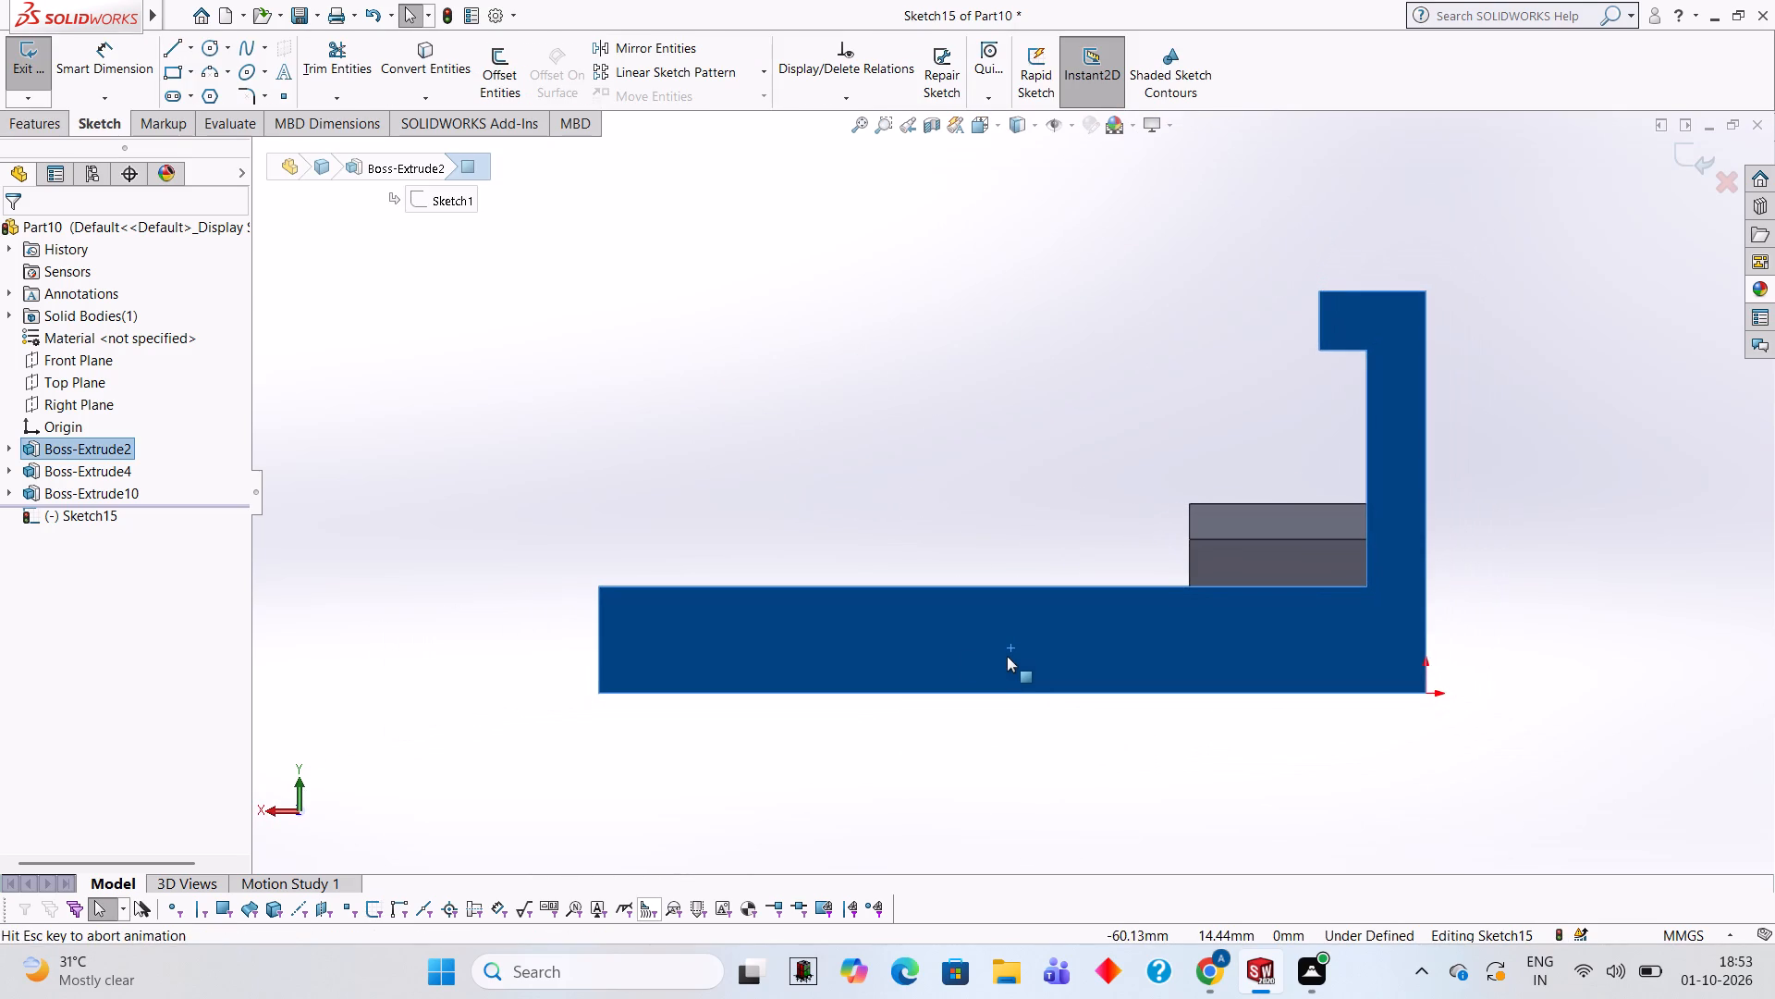
scroll(975, 573, "down", 2)
scroll(1174, 420, "up", 2)
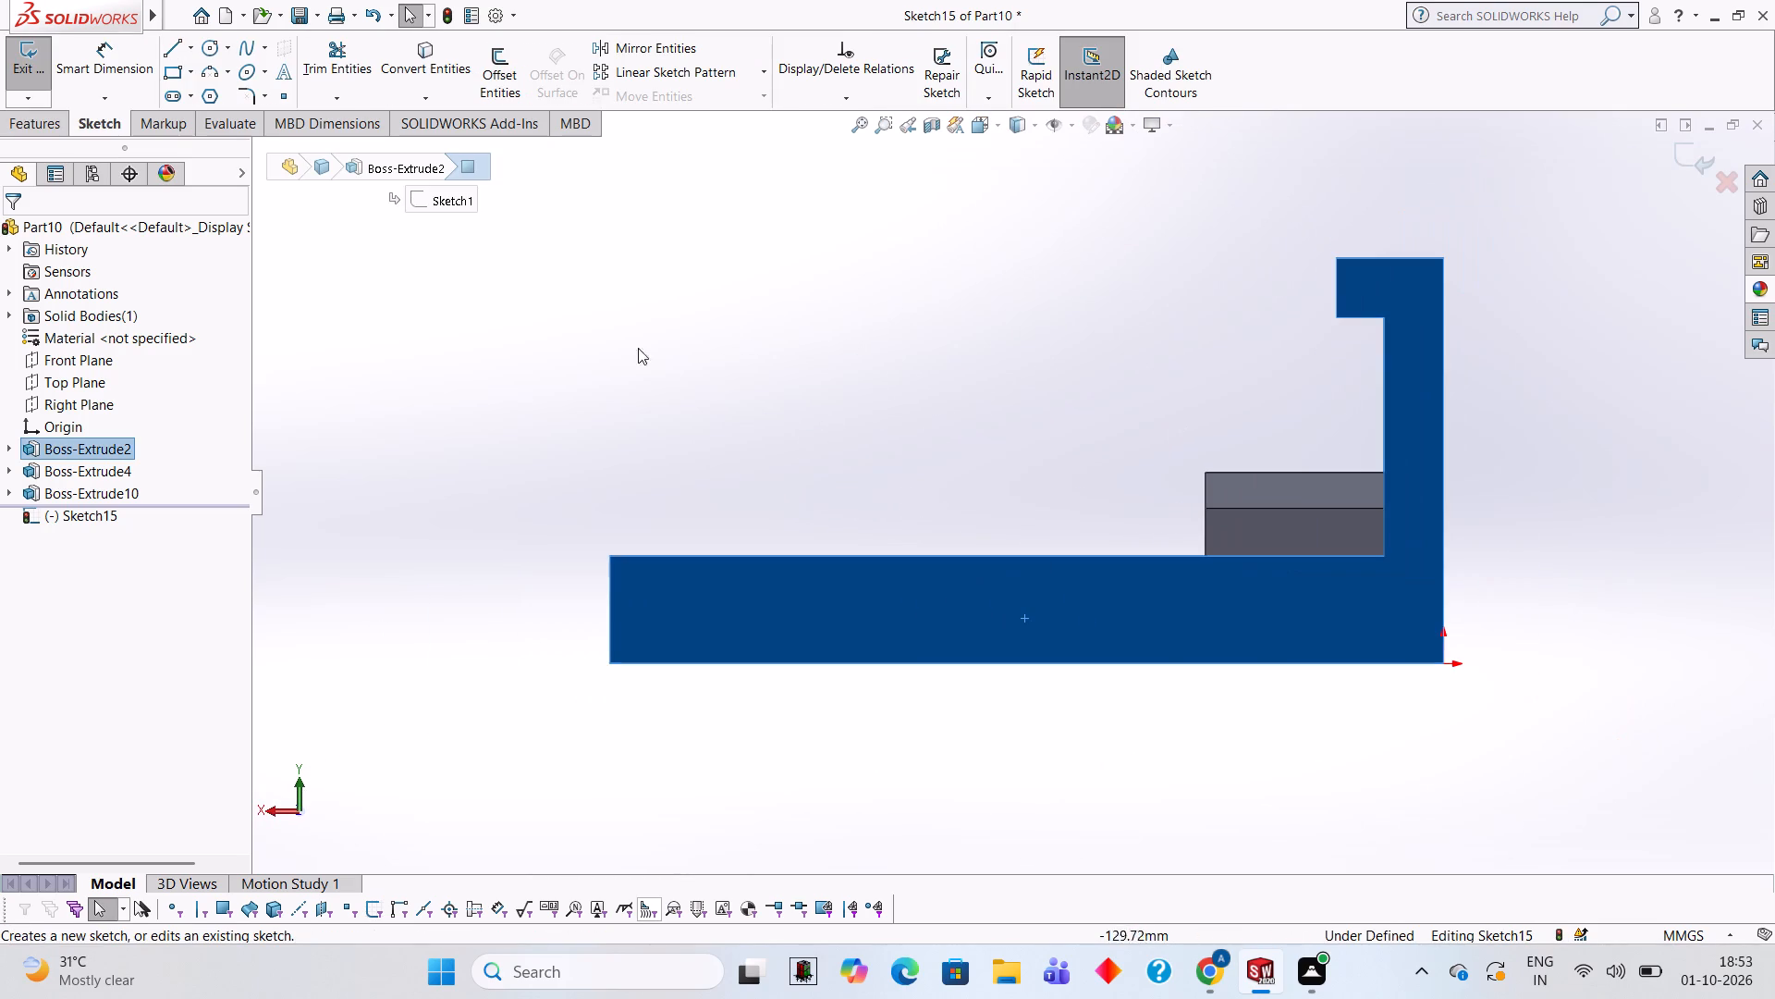
left_click(174, 52)
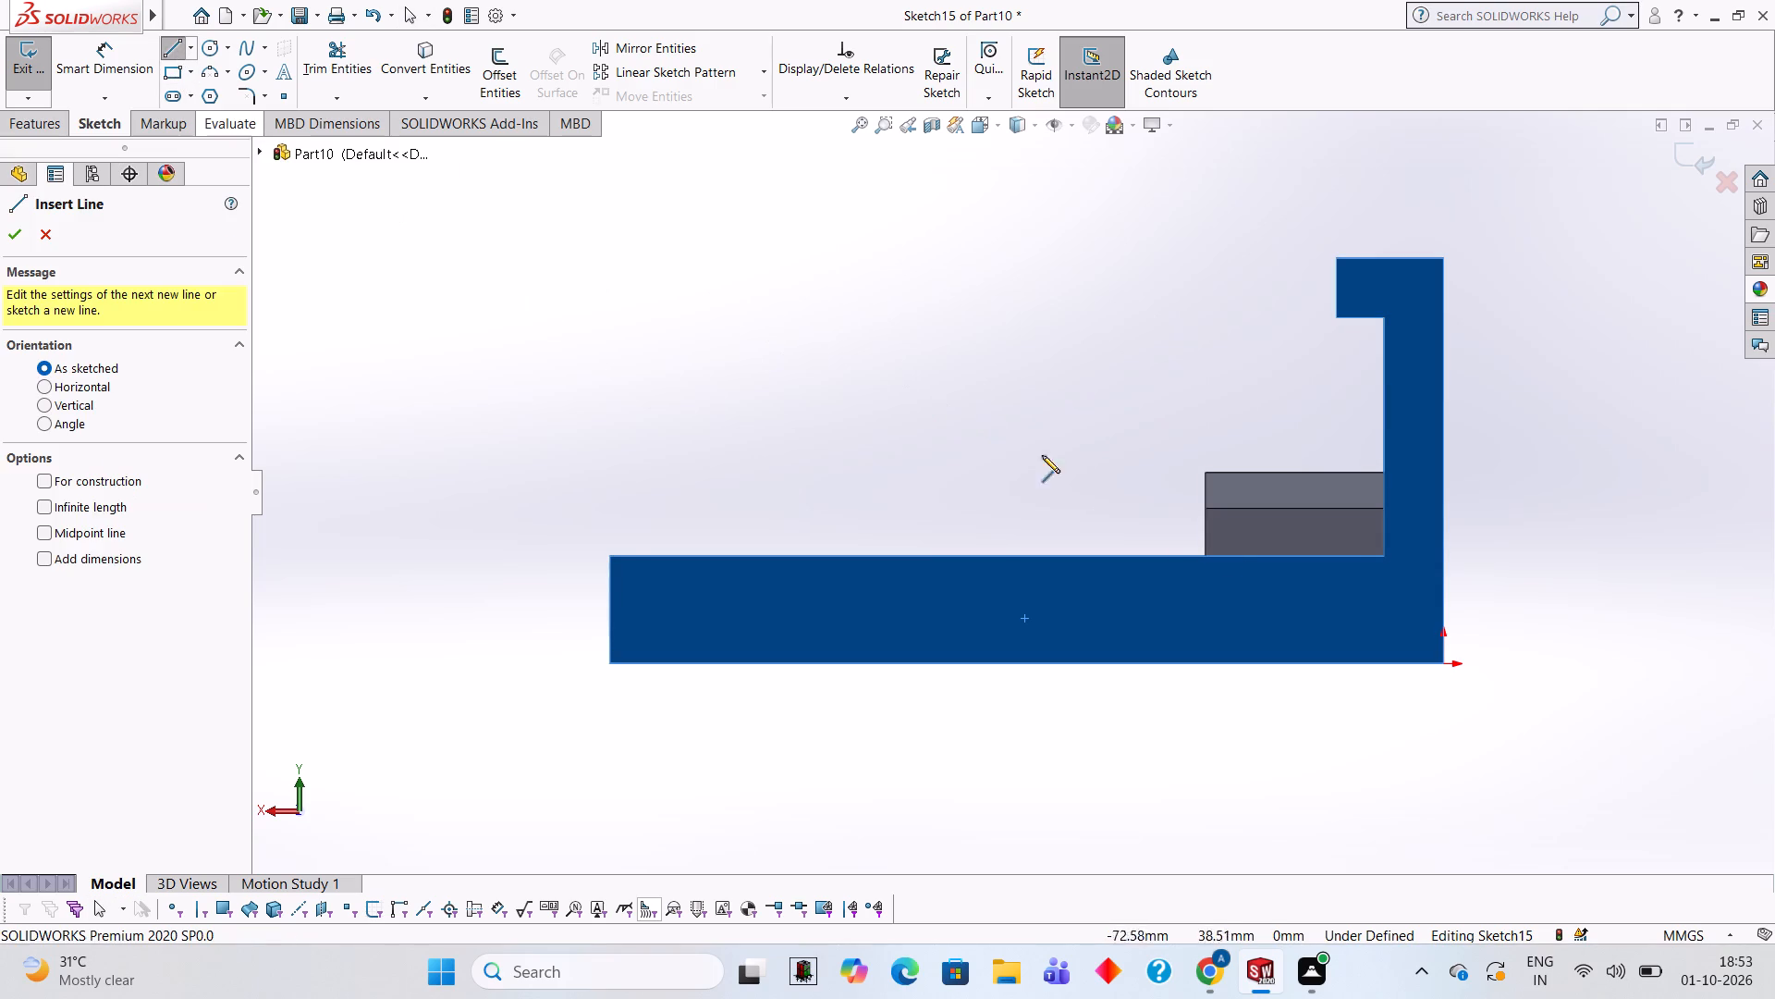
left_click(1206, 558)
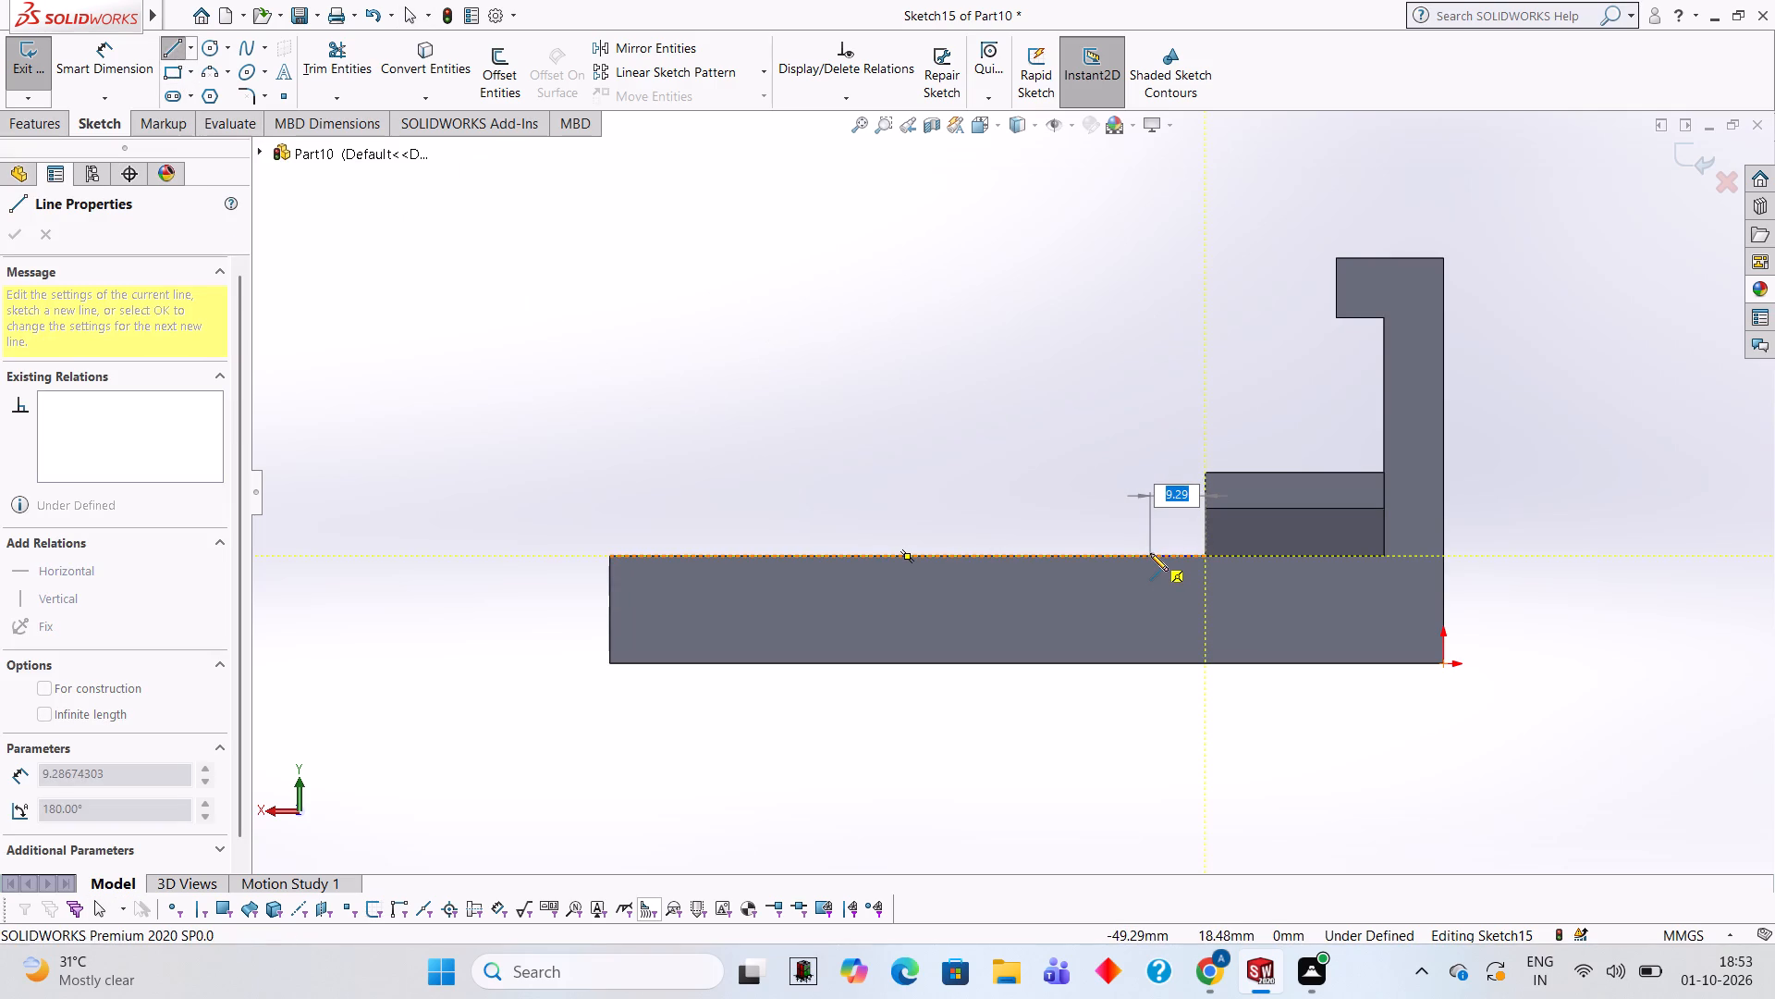
type("10")
key("BackSpace")
key("0")
key("Return")
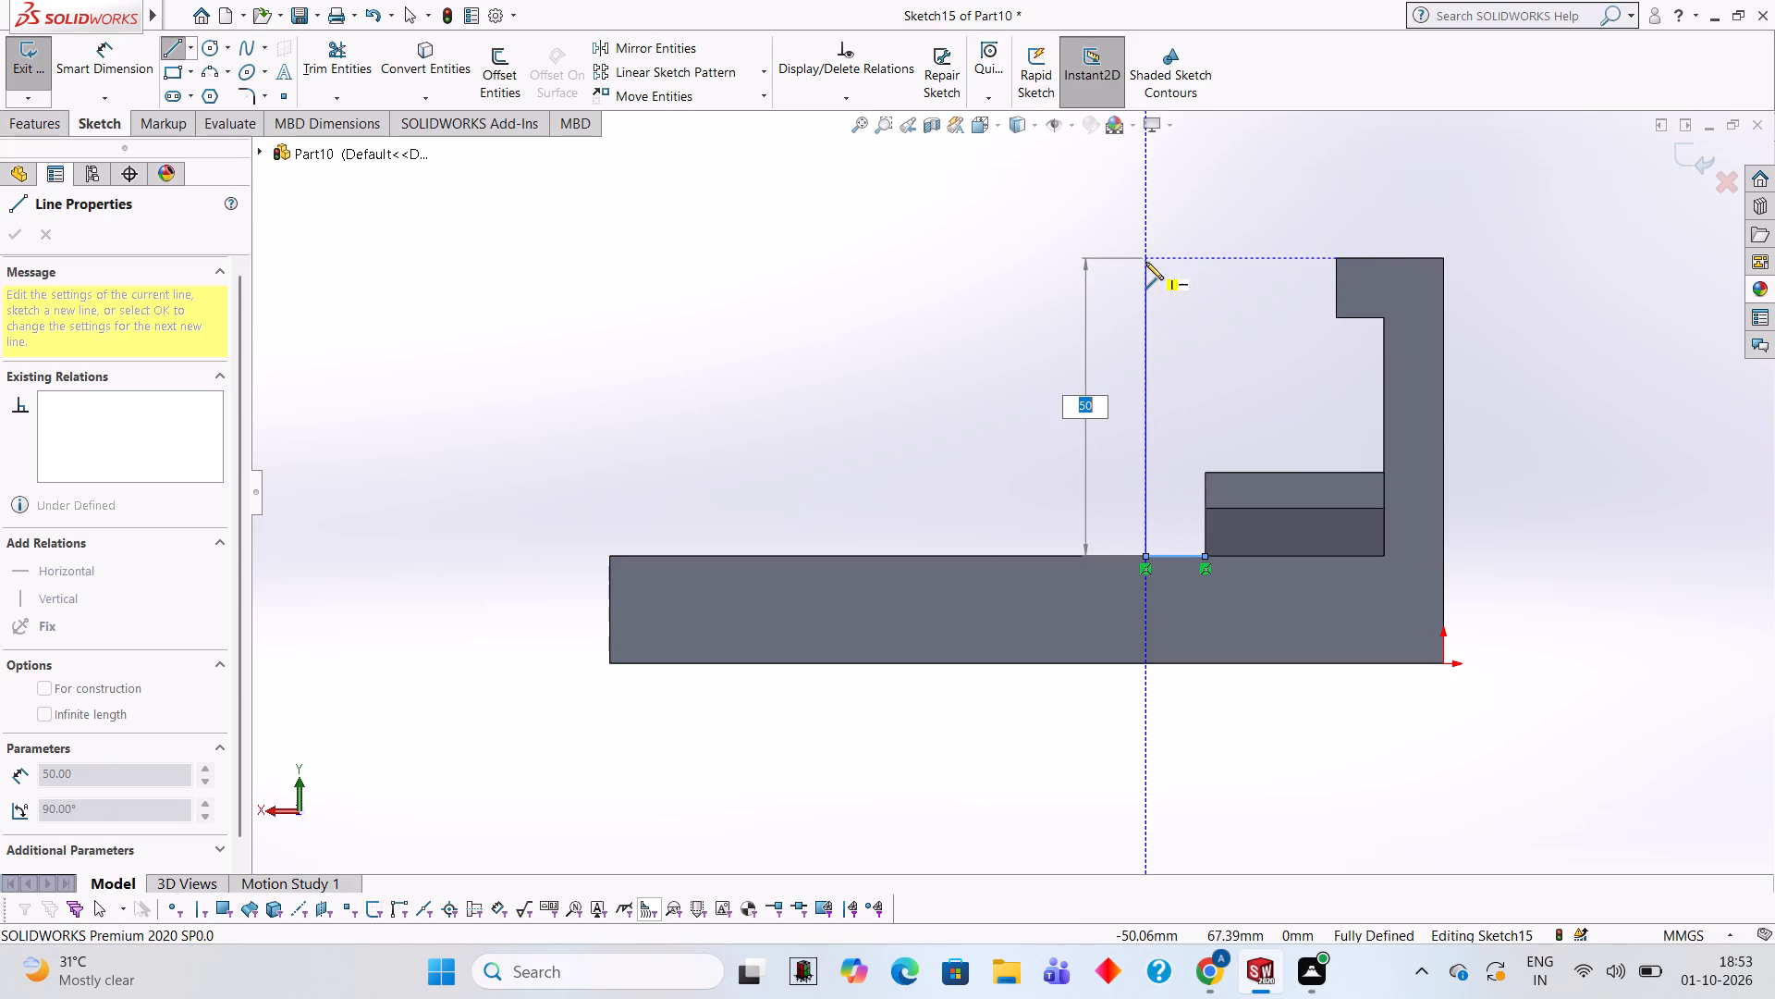
left_click(1145, 262)
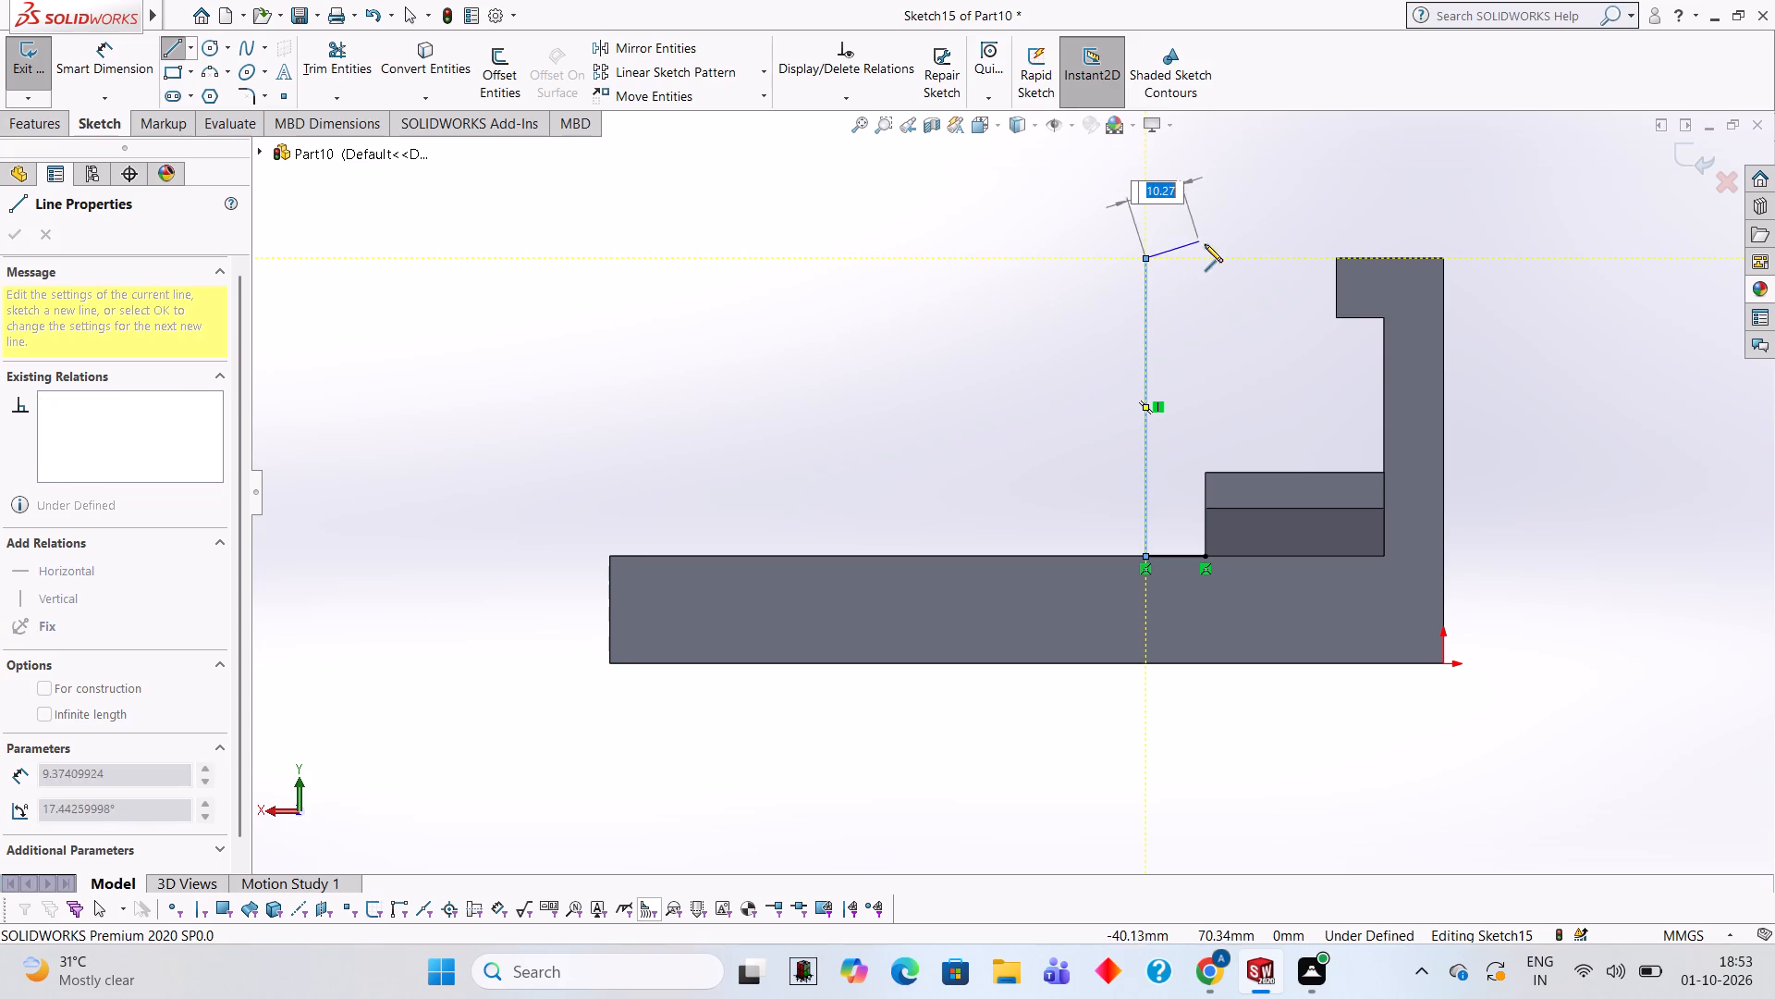
Continue the profile with an 18 mm horizontal top line toward the existing hook and a 10 mm vertical line down for the hook tip.
type("18")
key("Return")
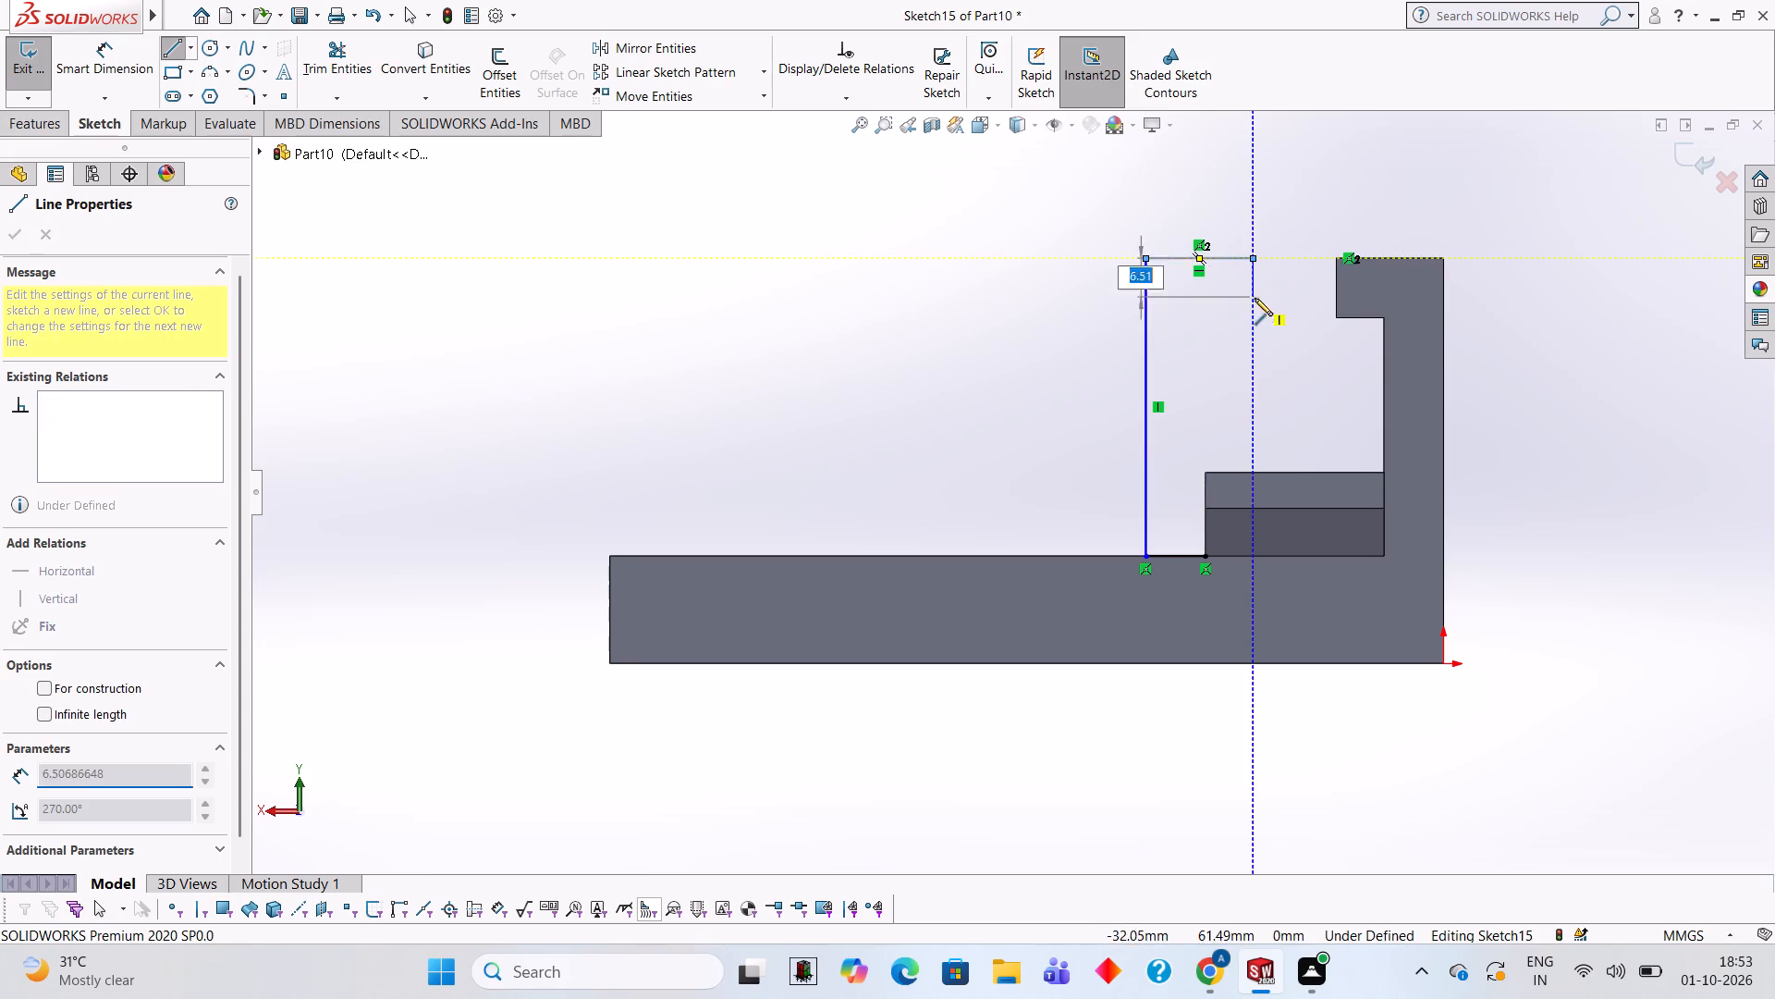
type("10")
key("Return")
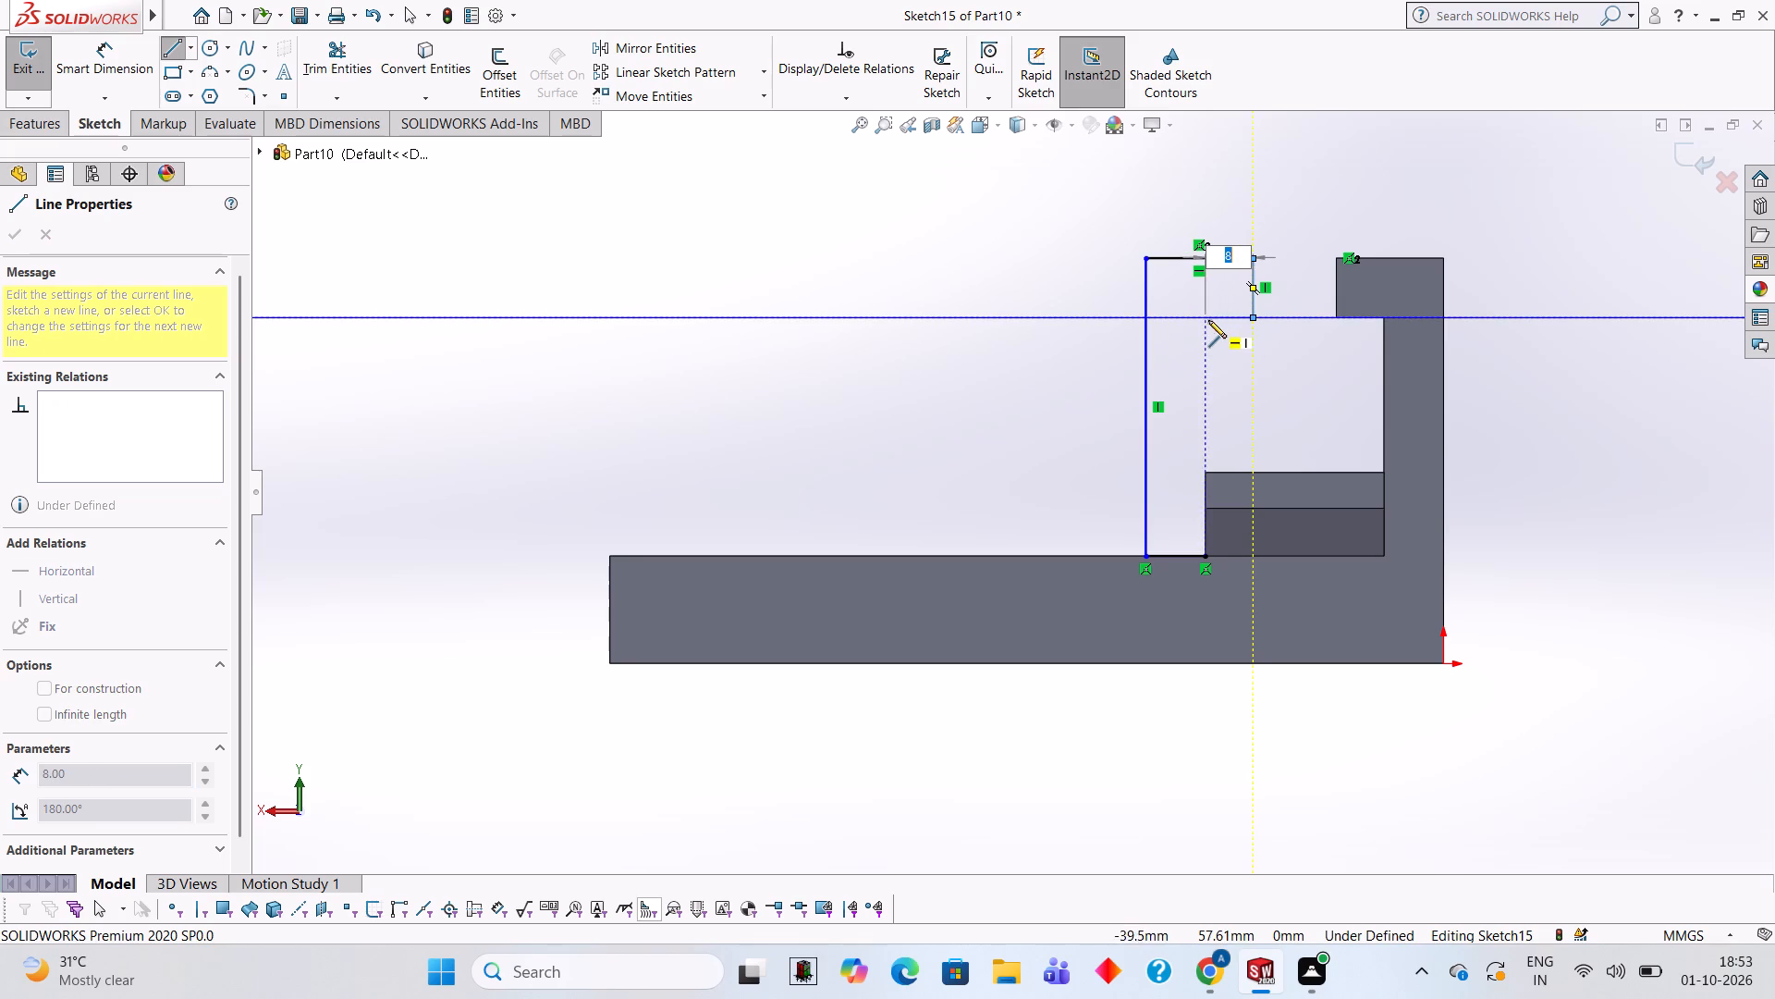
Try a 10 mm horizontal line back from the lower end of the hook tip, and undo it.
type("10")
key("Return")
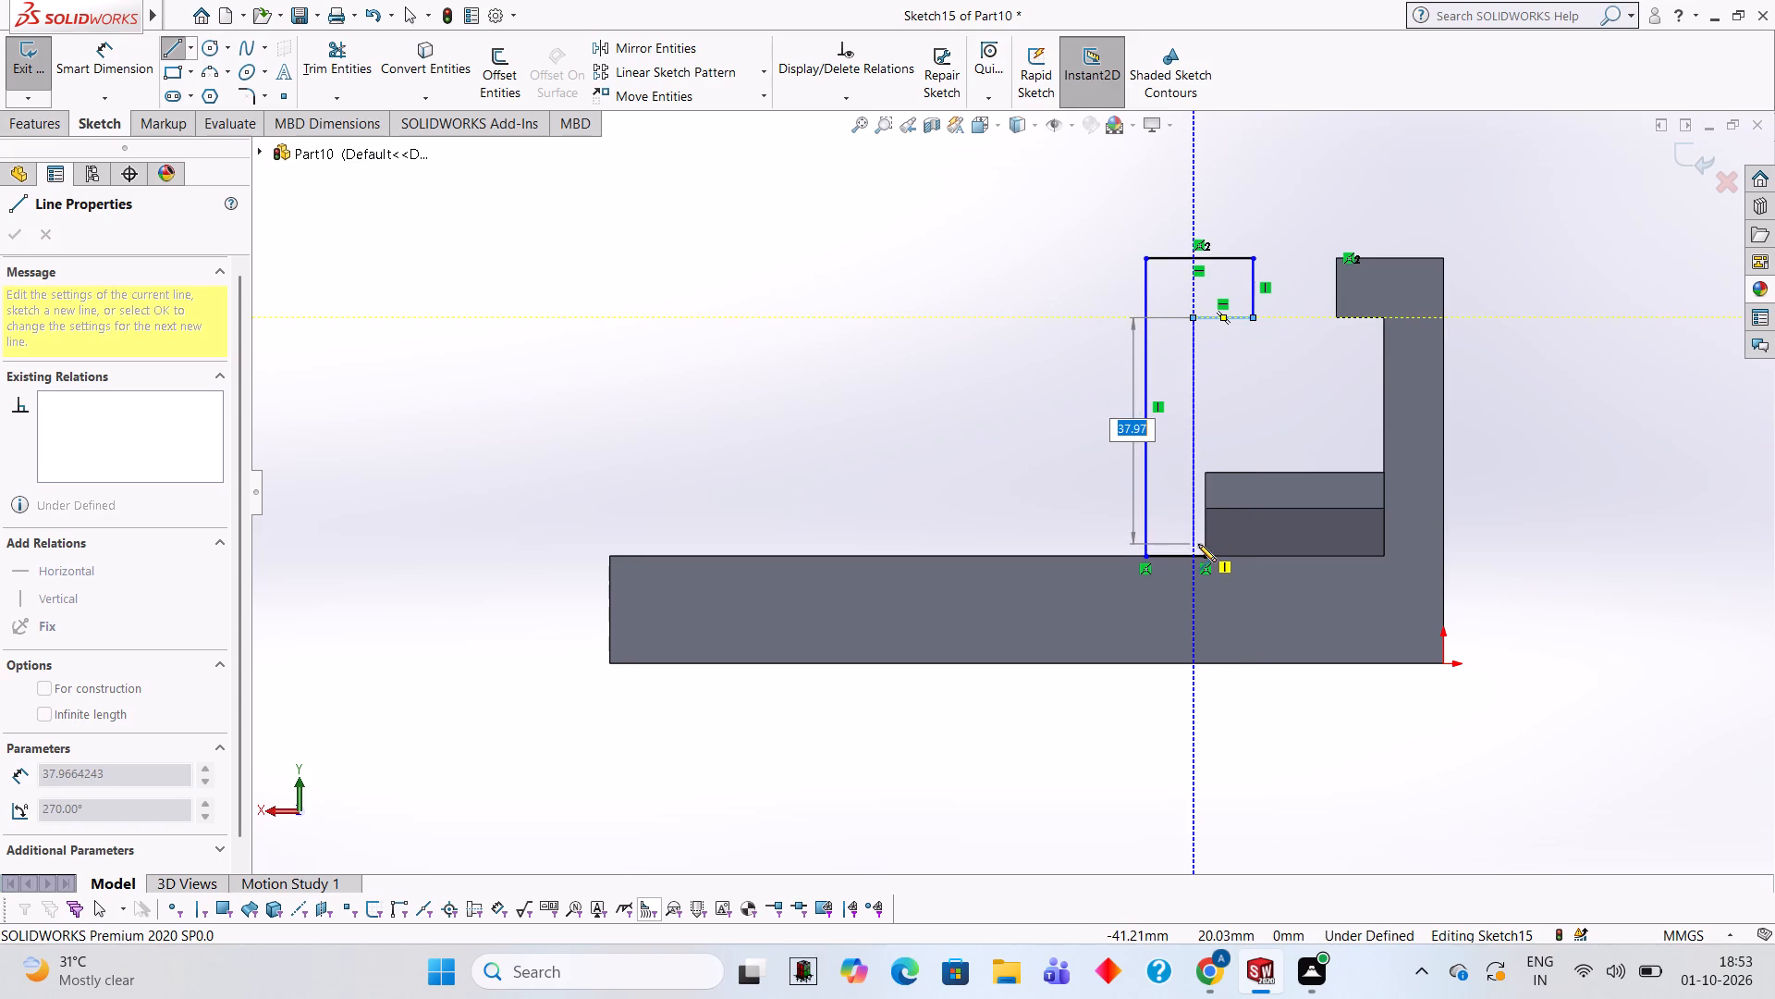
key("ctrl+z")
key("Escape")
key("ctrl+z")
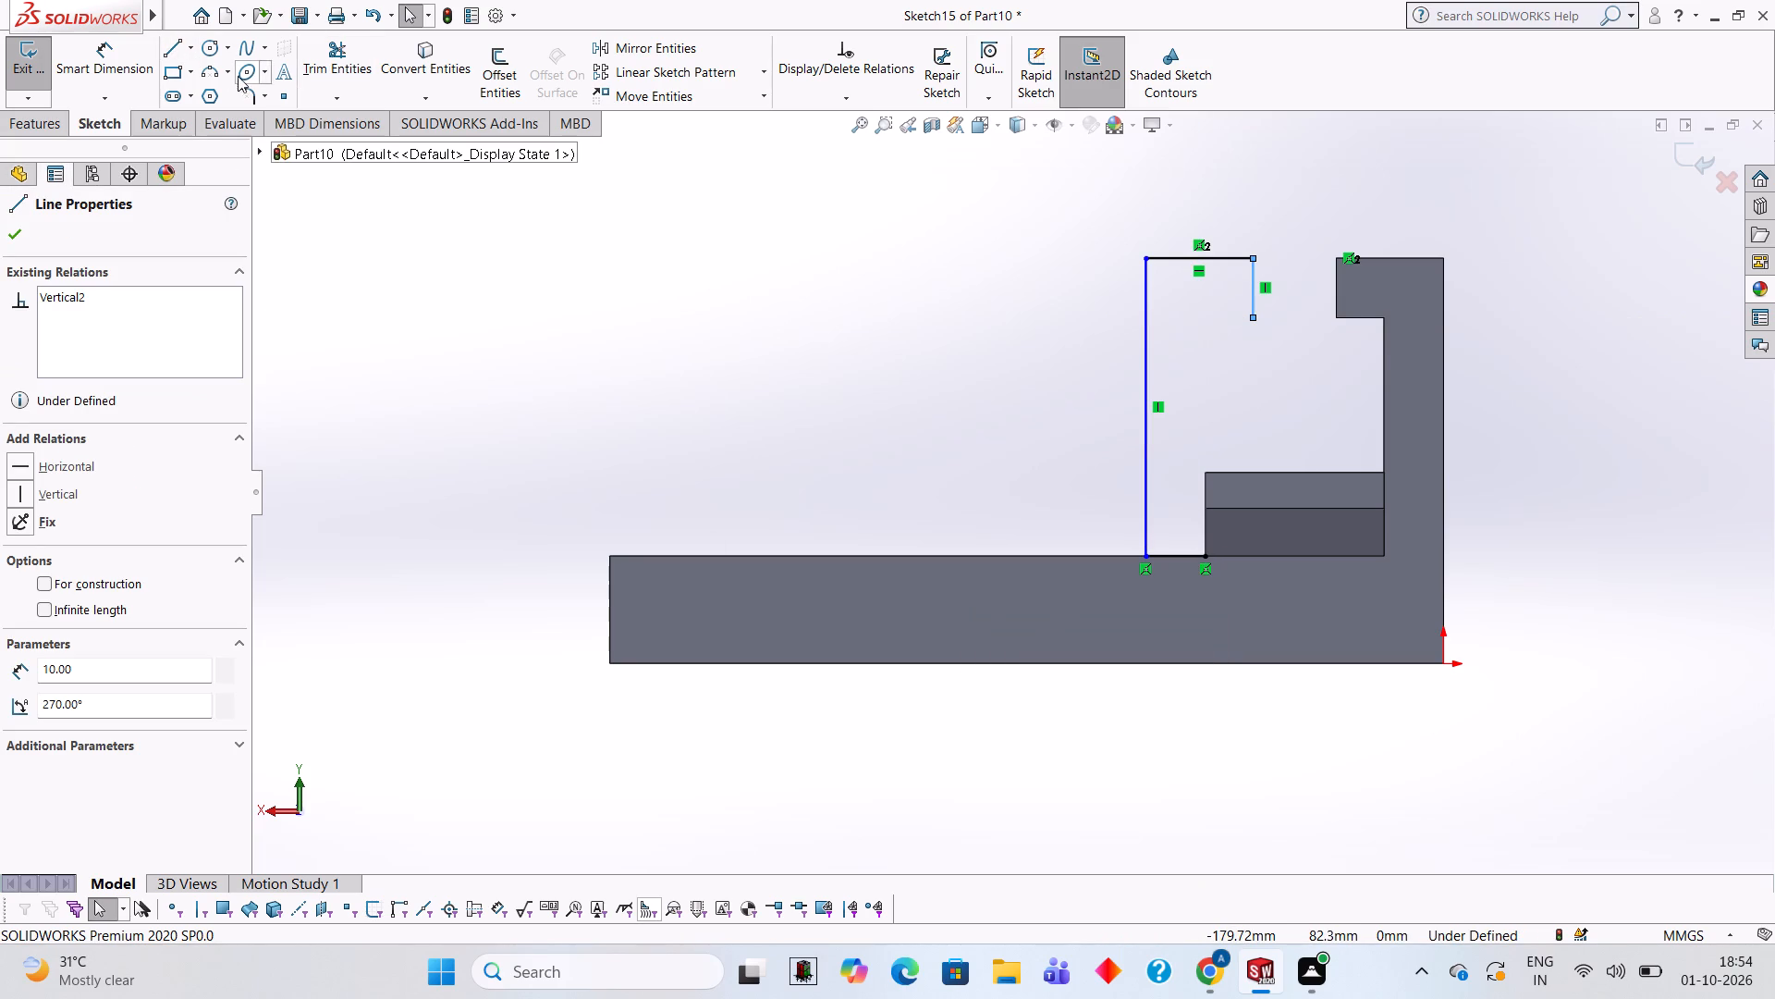
Close the profile with a 40 mm vertical line from the boss's lower corner and an 8 mm horizontal line to the hook tip.
left_click(177, 43)
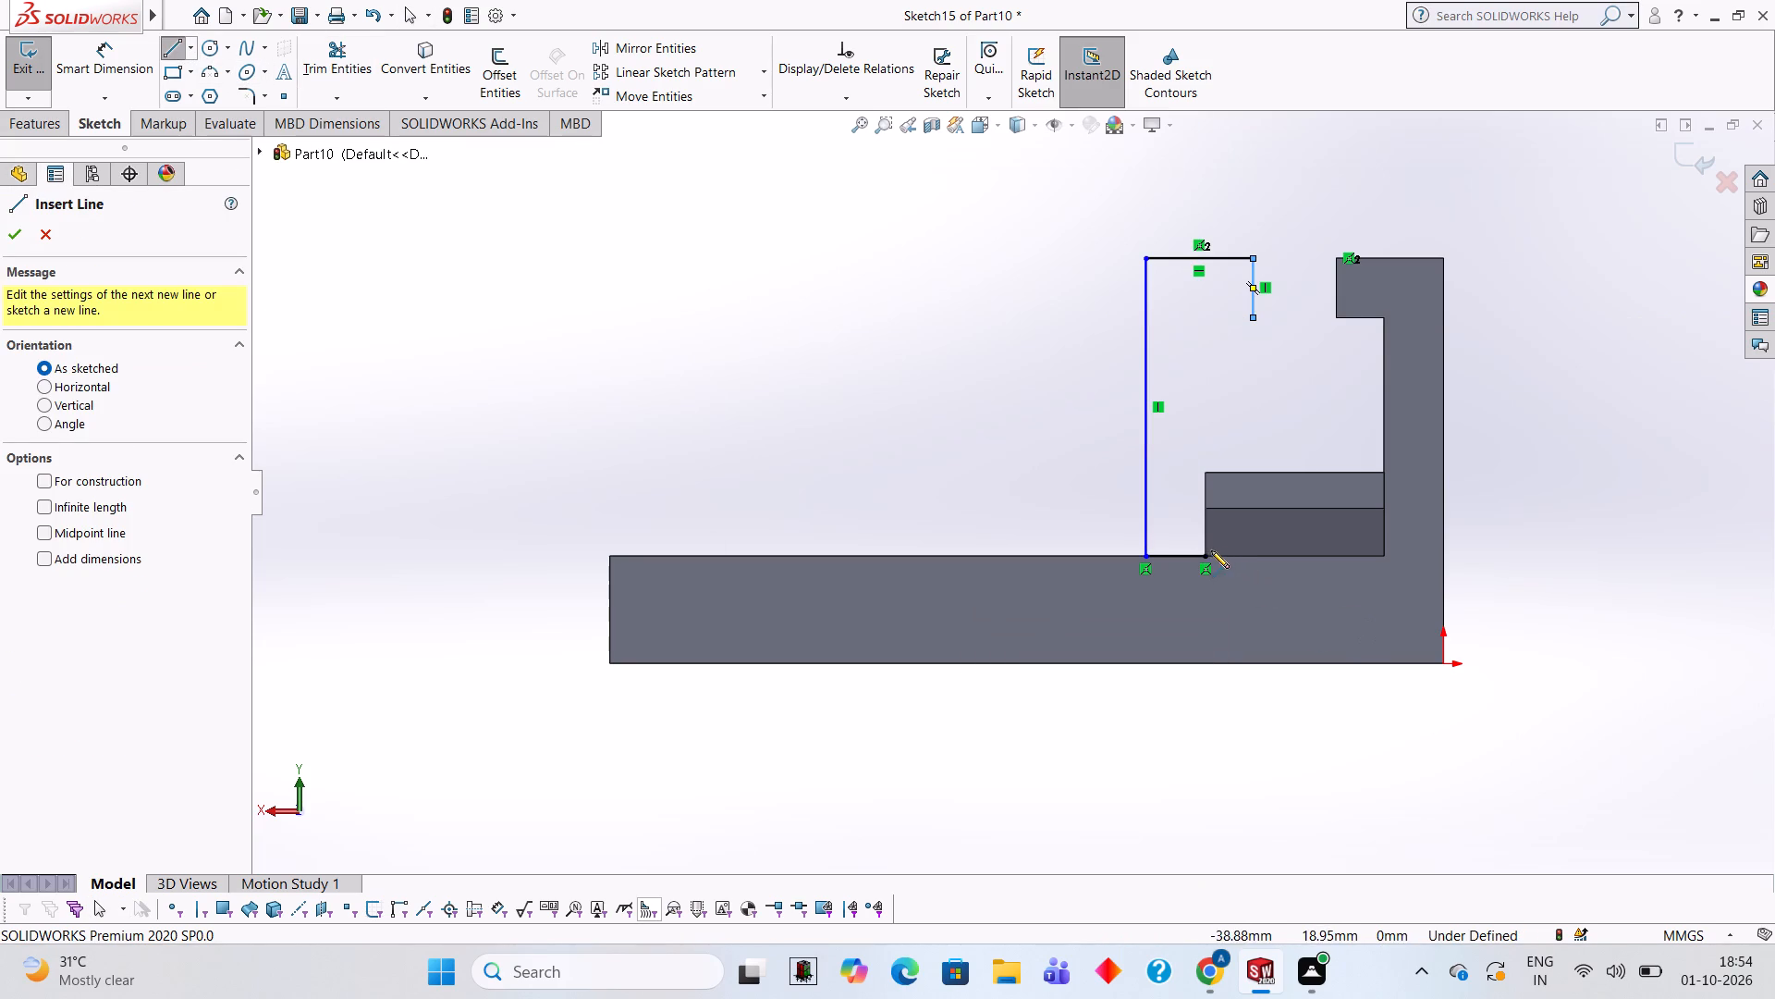
left_click(1203, 555)
left_click(1206, 313)
left_click(1254, 314)
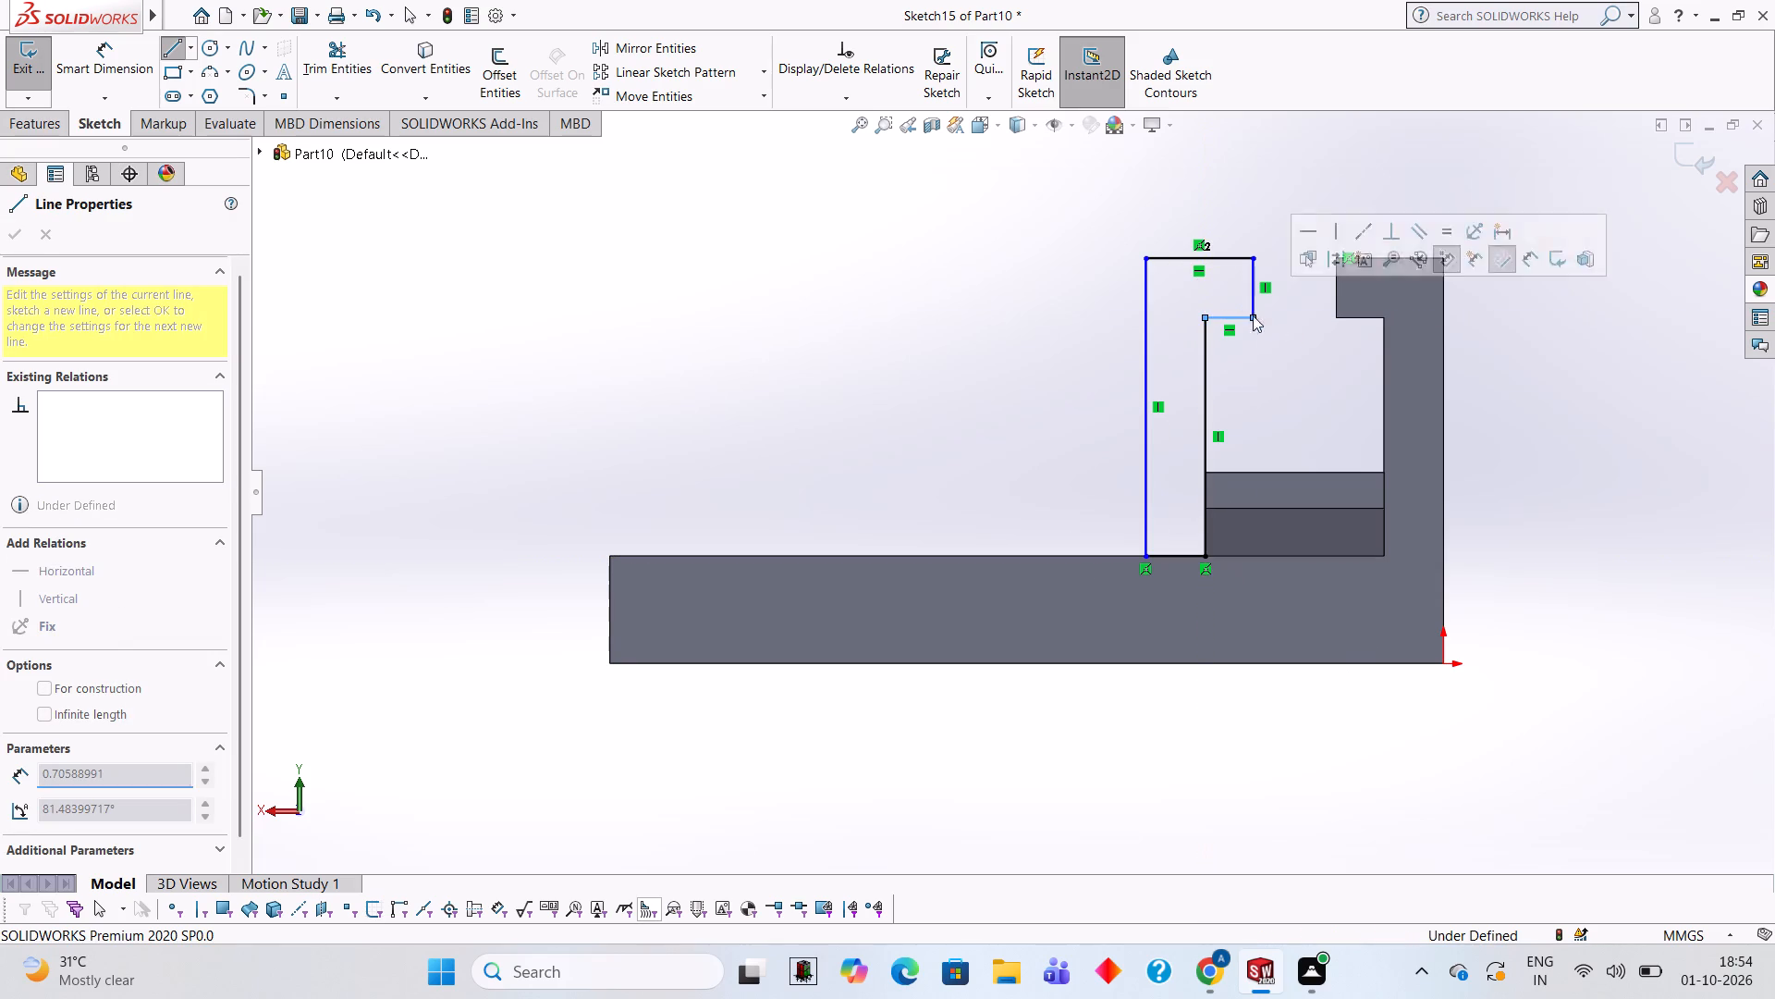
Extrude the second hooked upright profile 36 mm blind in the reversed direction across the base width, merged with the body.
left_click(53, 132)
left_click(50, 88)
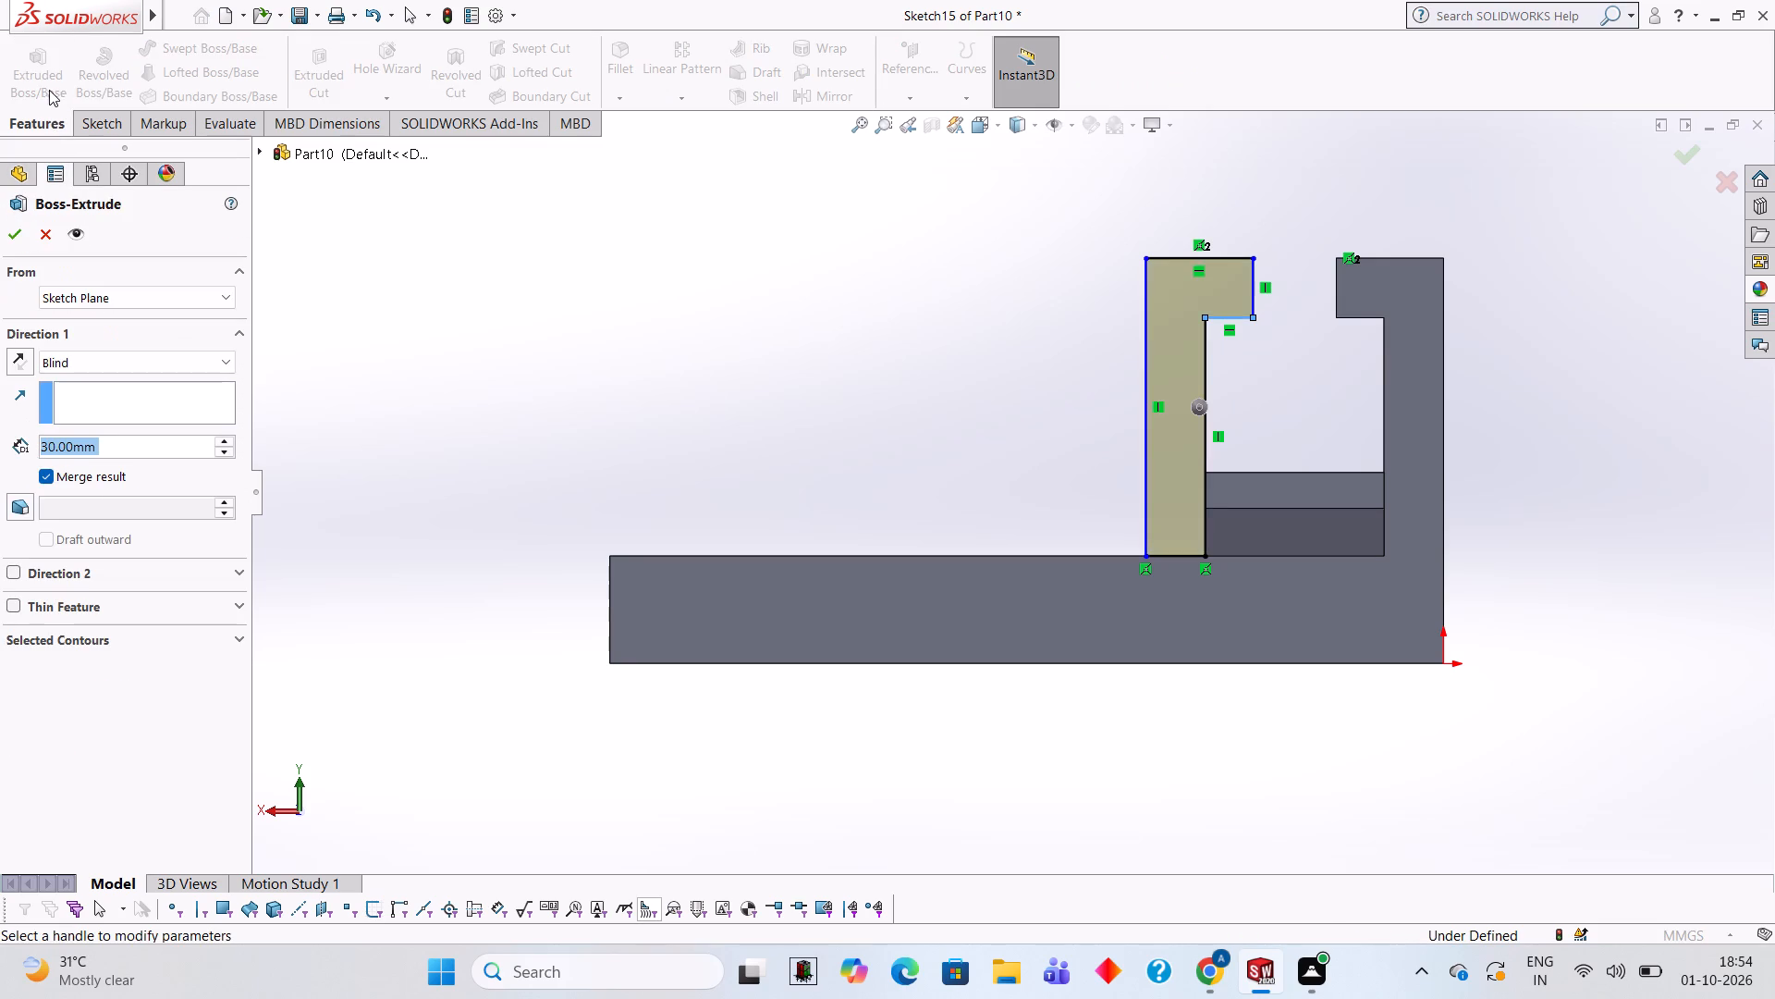
middle_click_drag(435, 346, 565, 460)
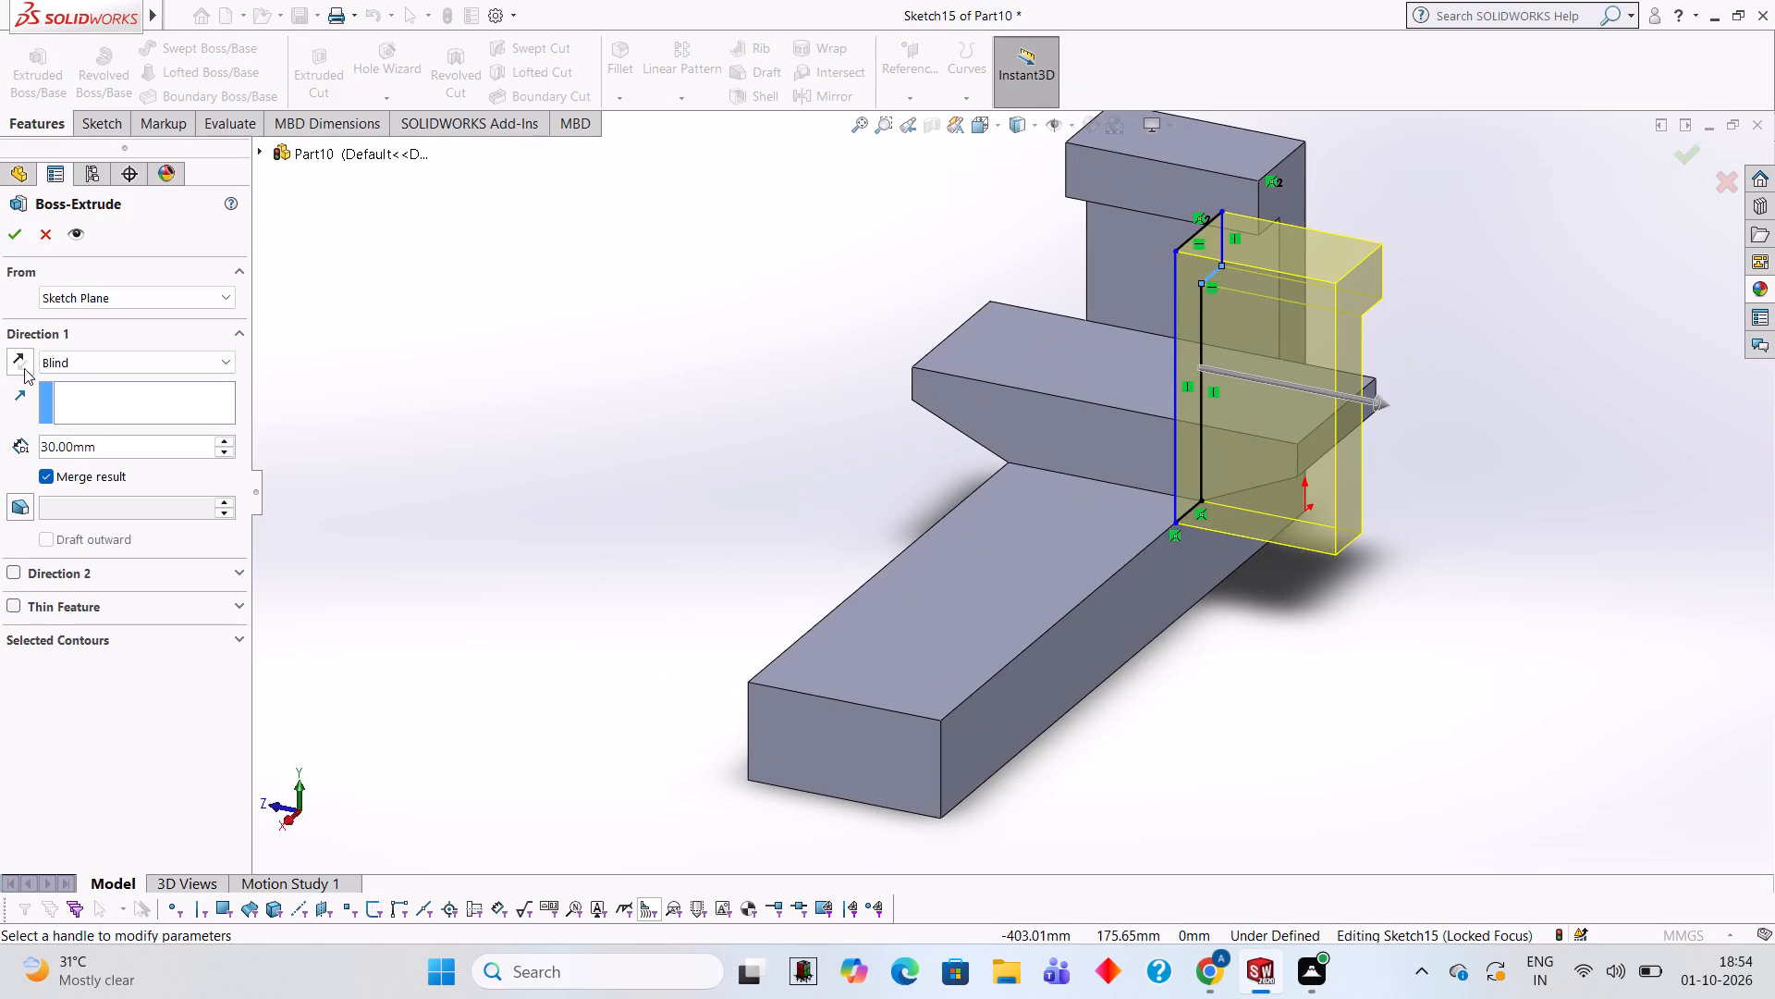
left_click(24, 368)
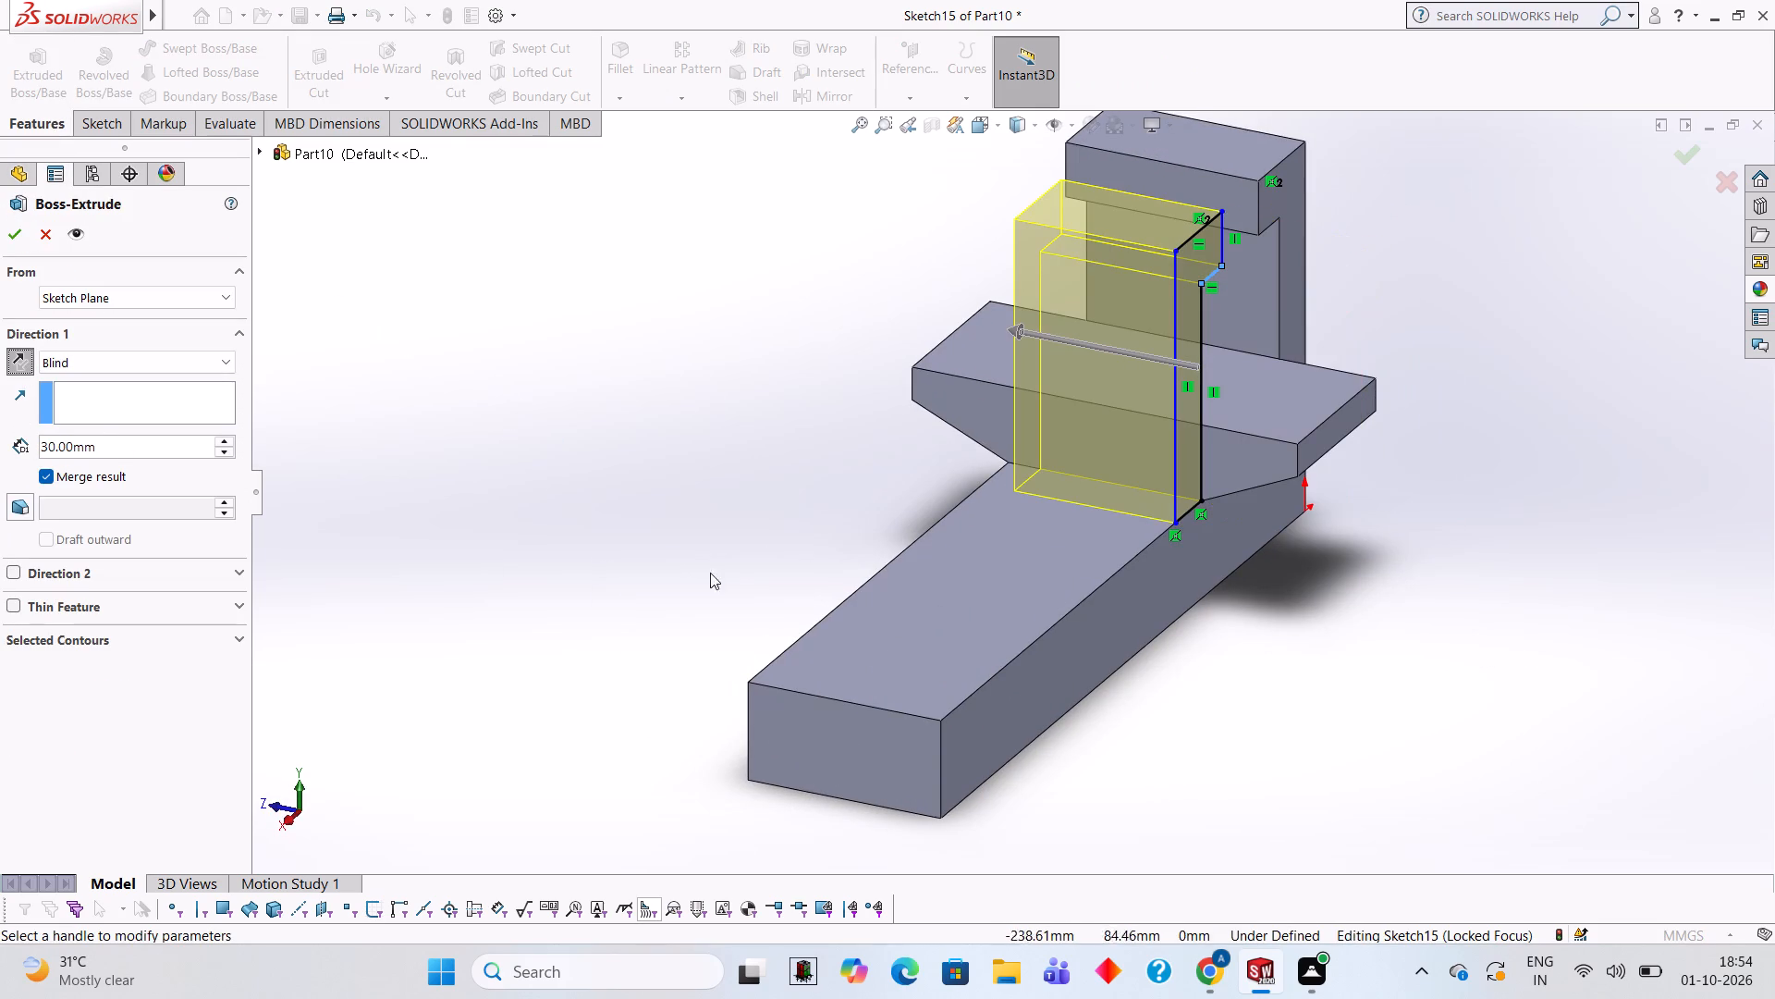
middle_click_drag(711, 499, 735, 512)
left_click(136, 442)
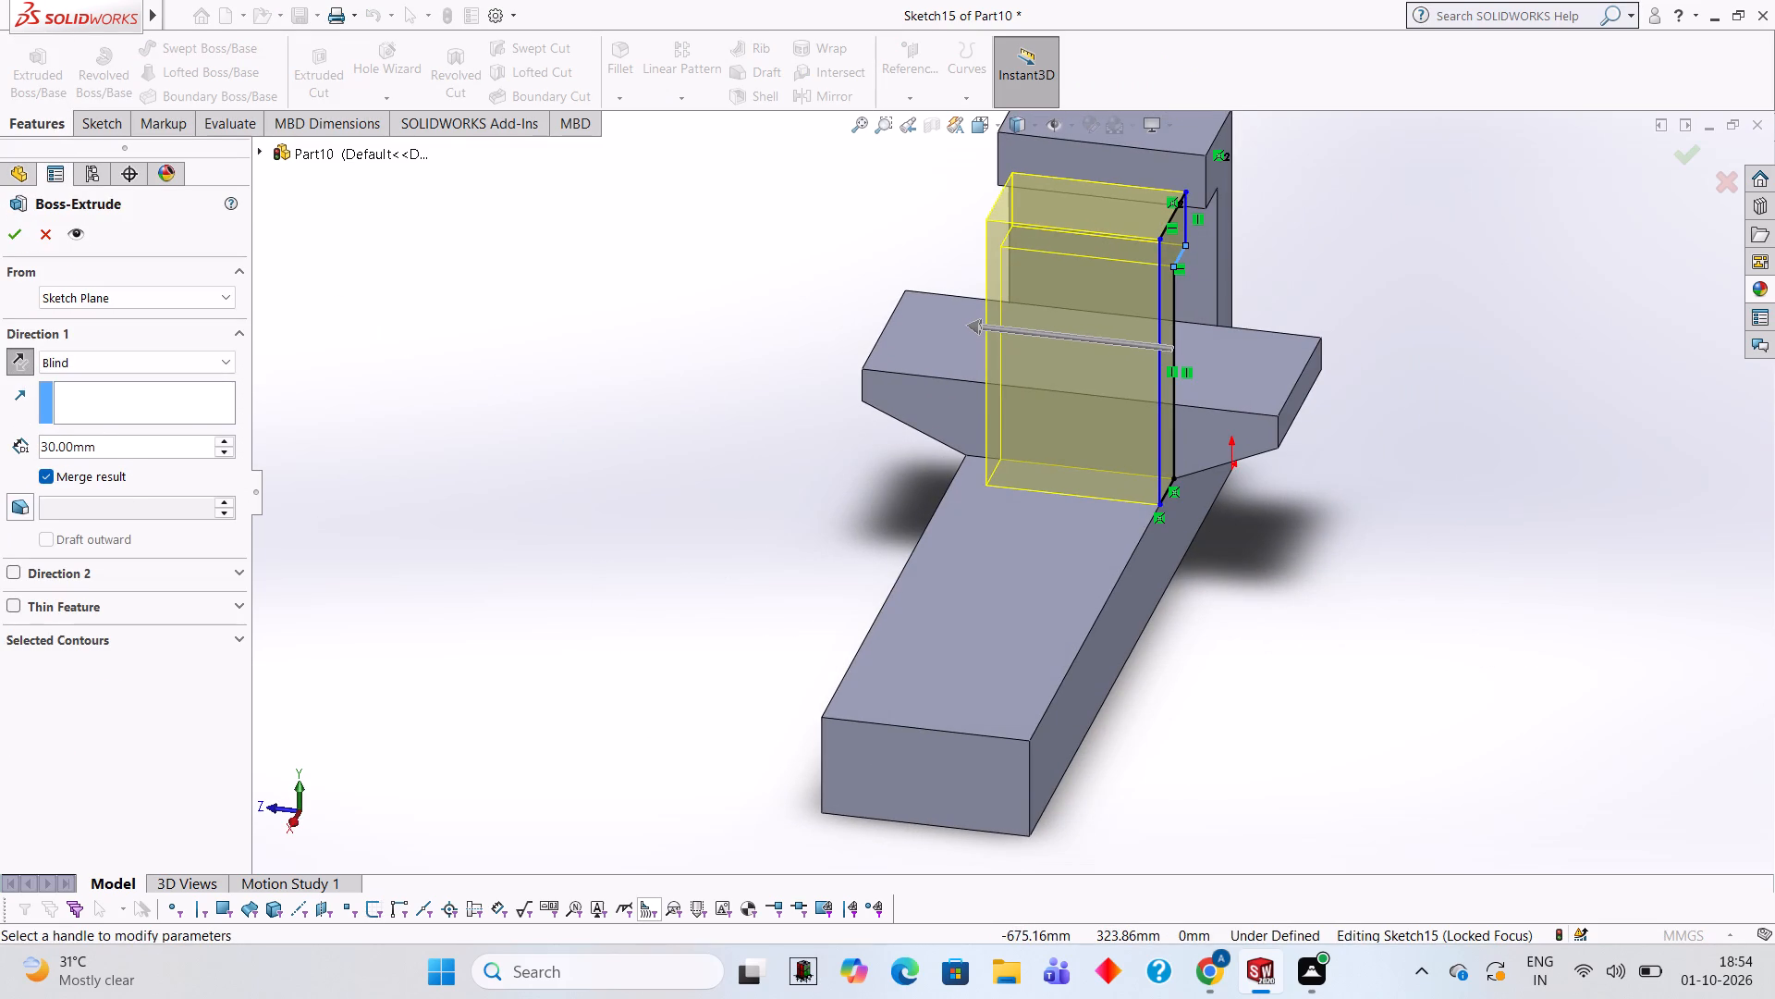
key("BackSpace")
key("BackSpace")
key("BackSpace")
key("BackSpace")
key("BackSpace")
key("BackSpace")
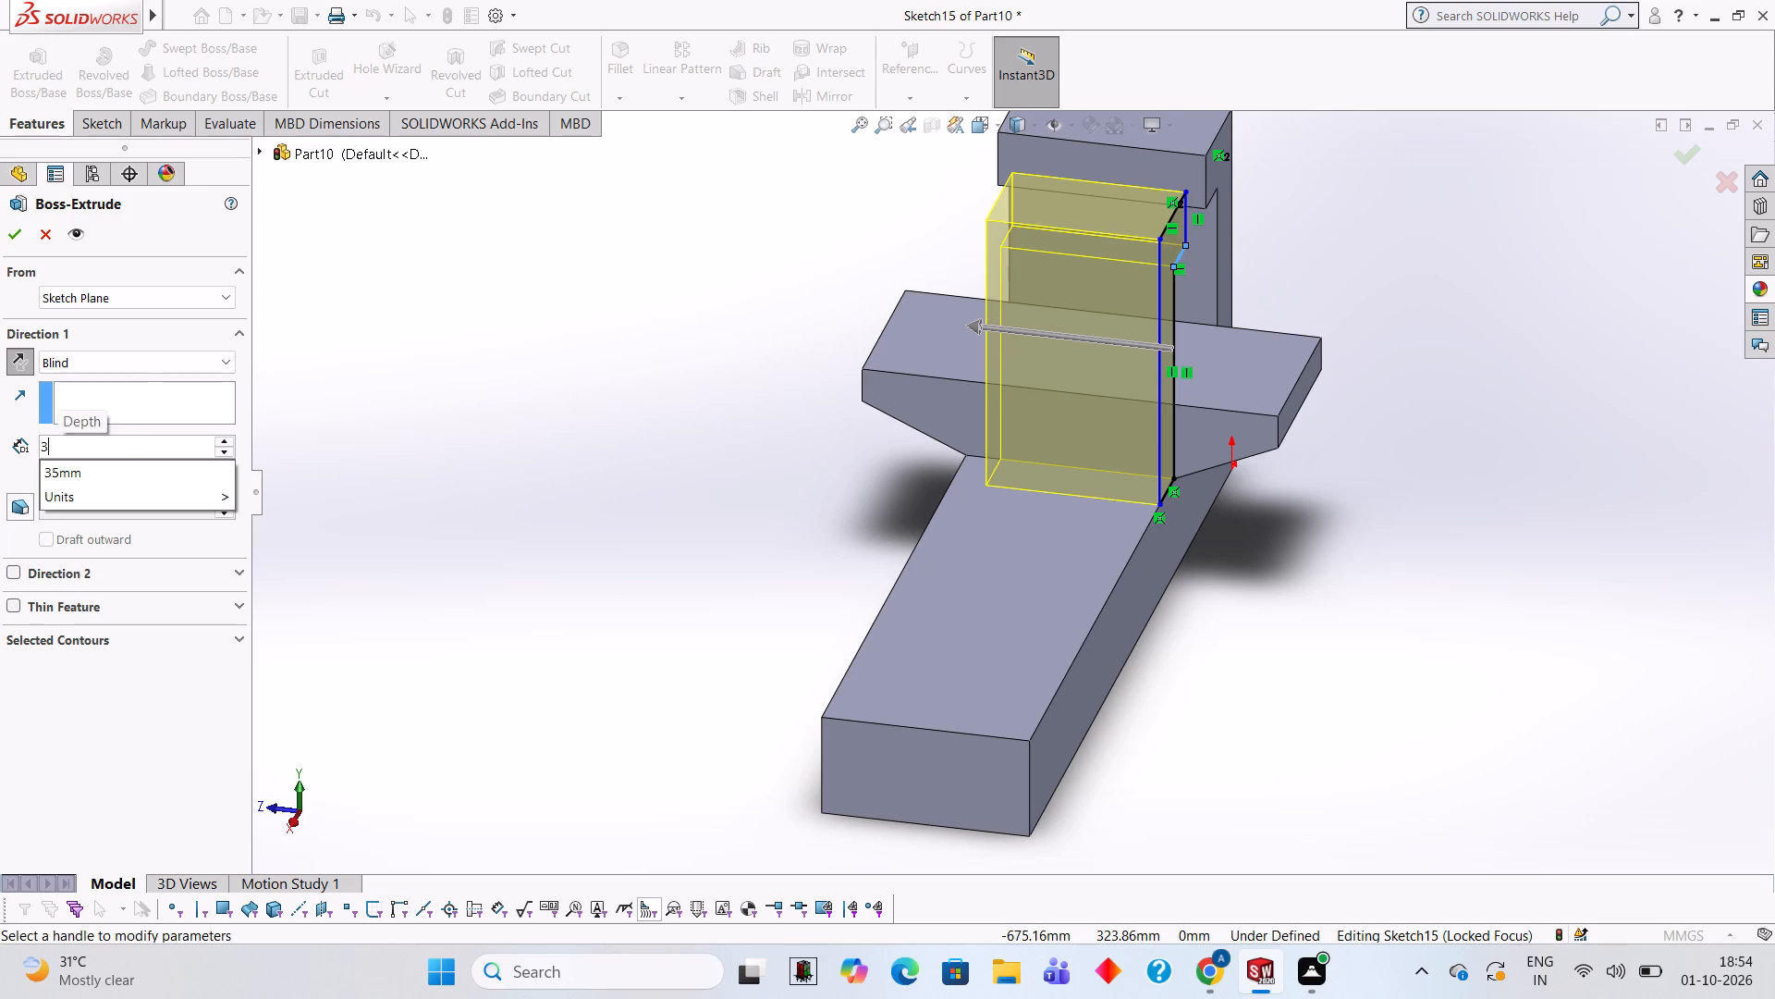
key("6")
key("Return")
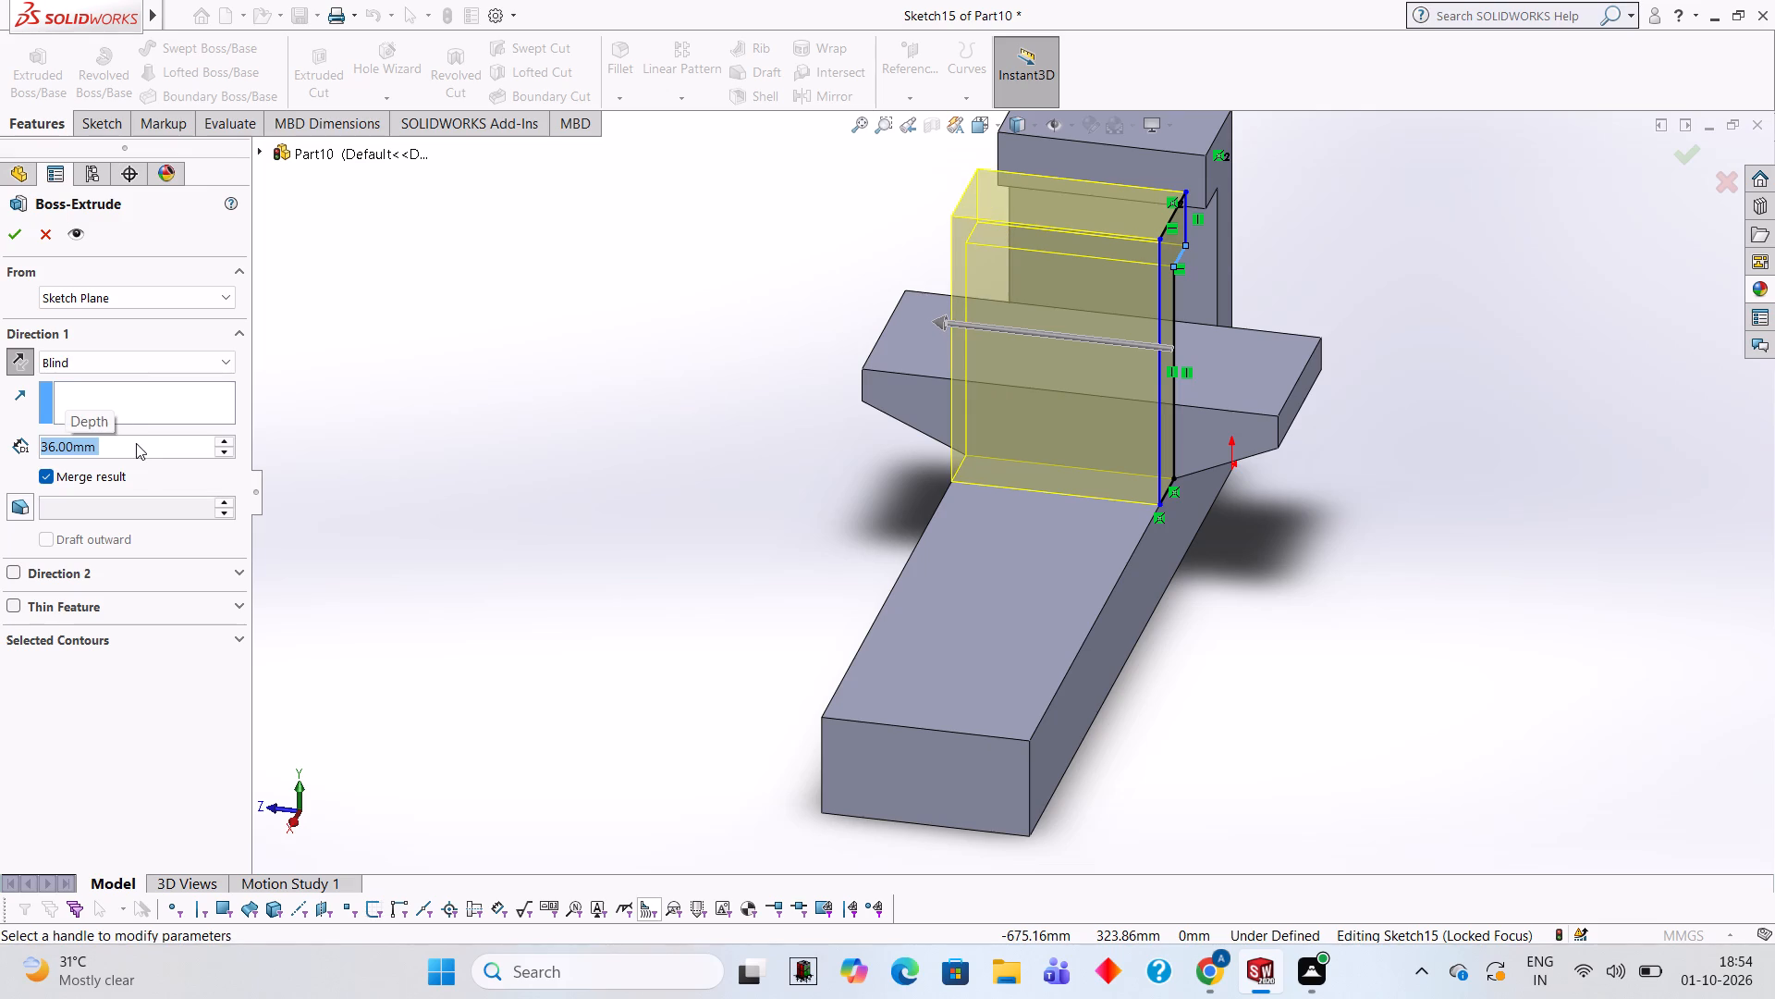
left_click(6, 233)
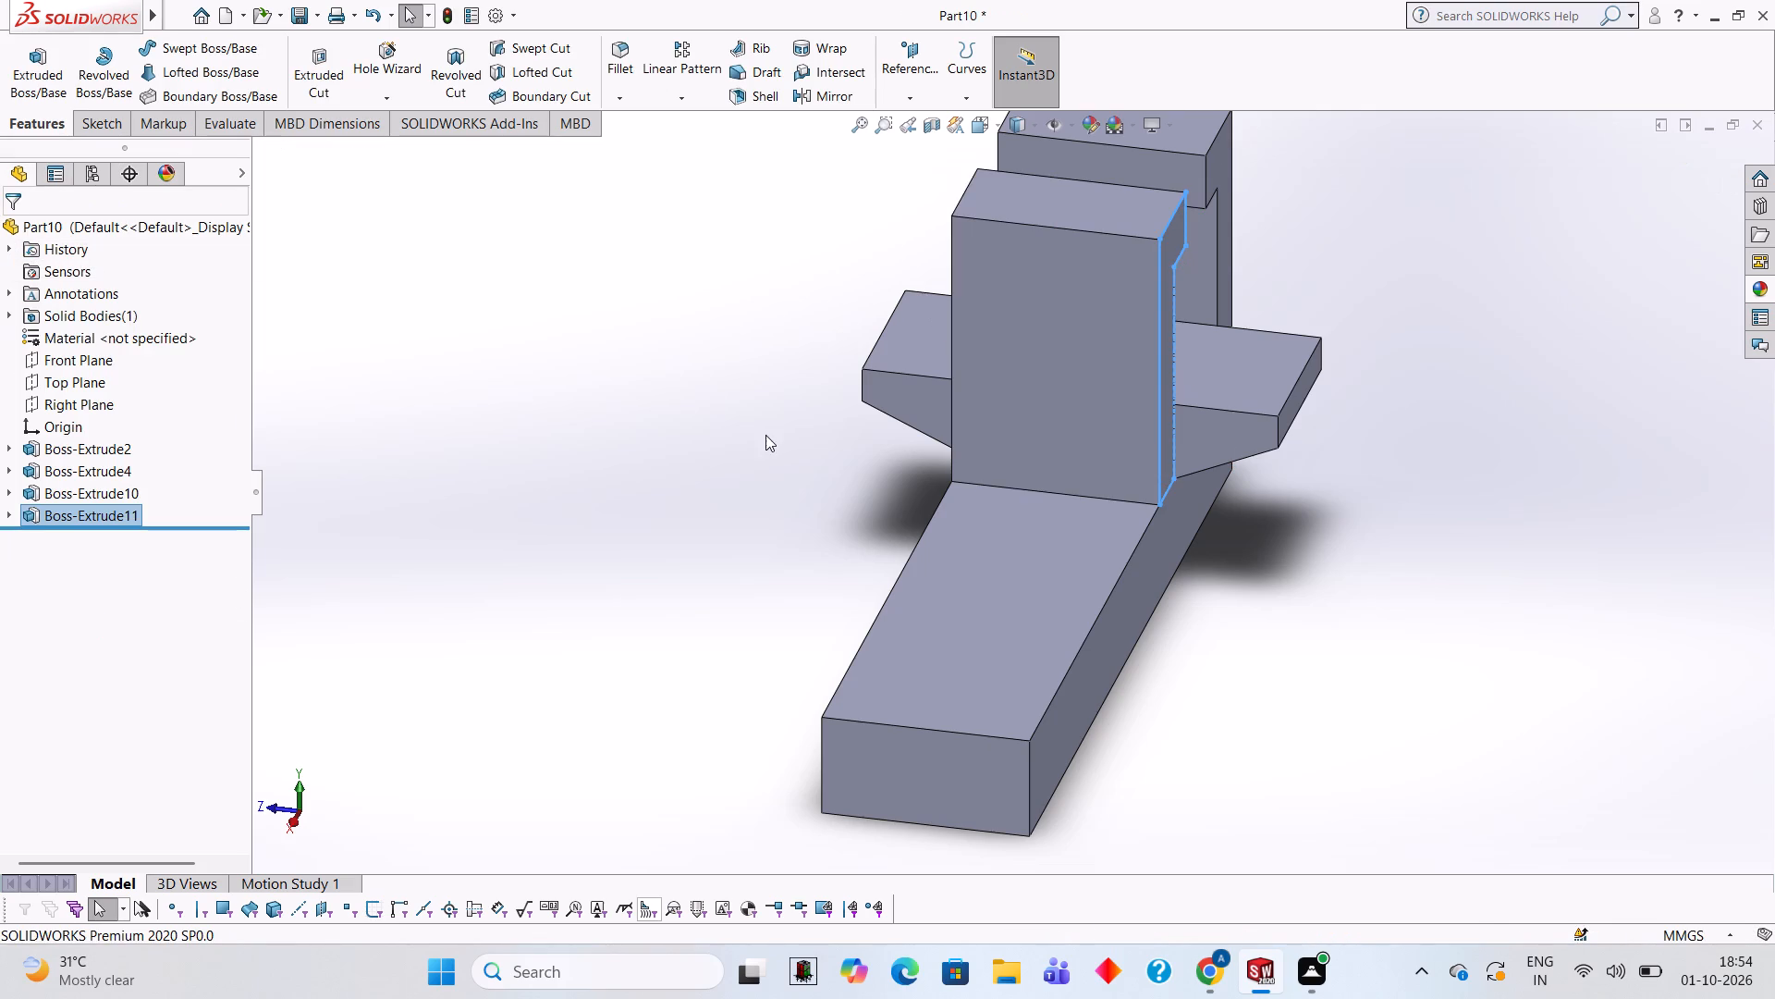
Examine the part from several sides, checking both hooked uprights, the winged boss between them and the base.
left_click(699, 424)
middle_click(700, 422)
middle_click_drag(717, 449, 767, 471)
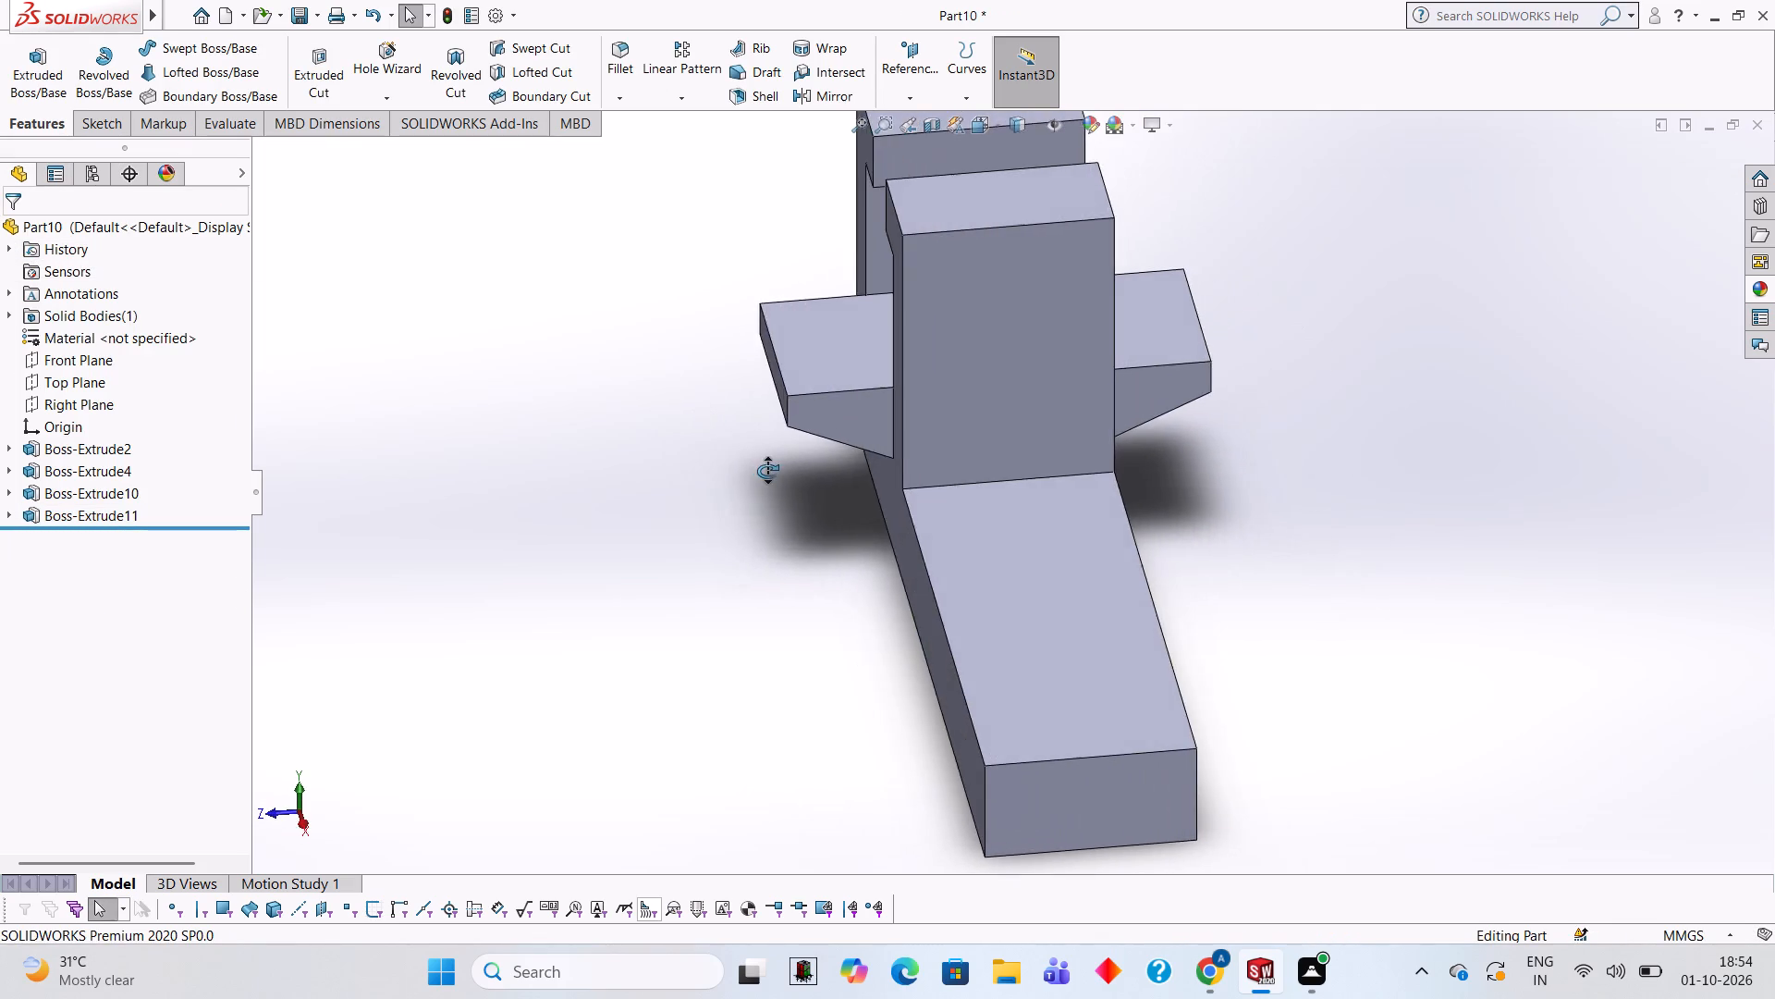
middle_click_drag(767, 471, 729, 438)
middle_click_drag(1446, 632, 1346, 595)
middle_click_drag(1370, 623, 1288, 598)
middle_click_drag(1250, 731, 1273, 741)
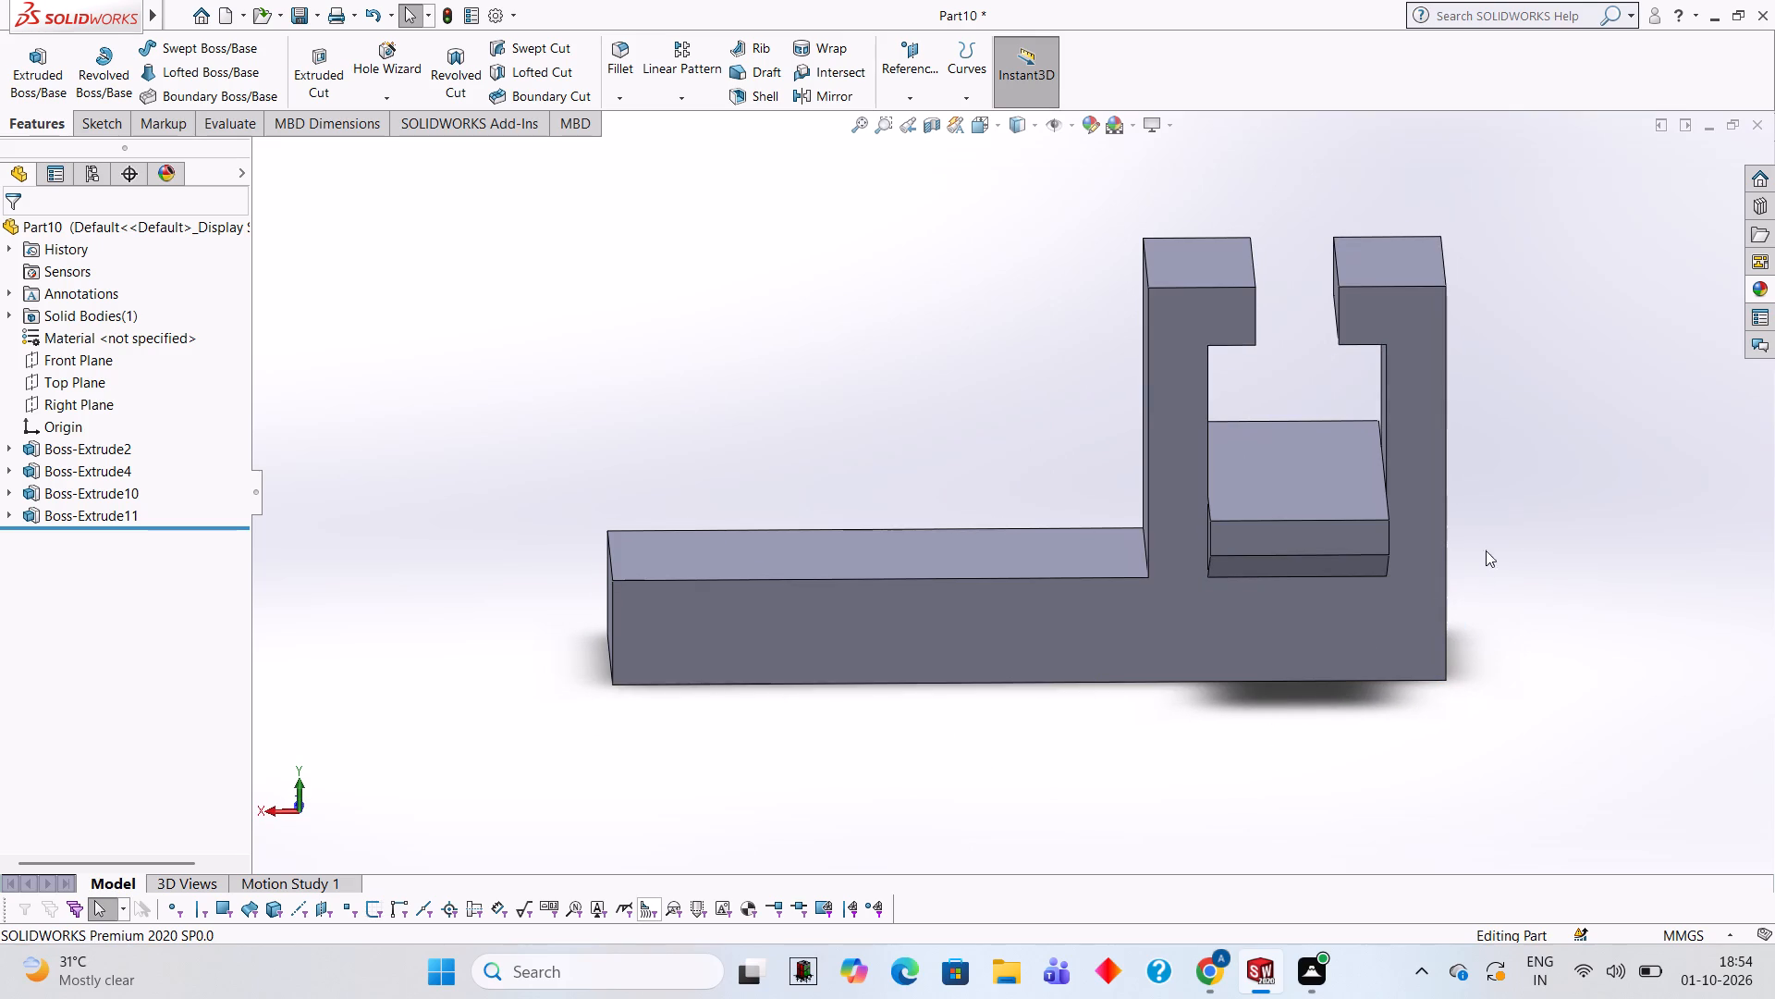
middle_click_drag(1526, 526, 1367, 533)
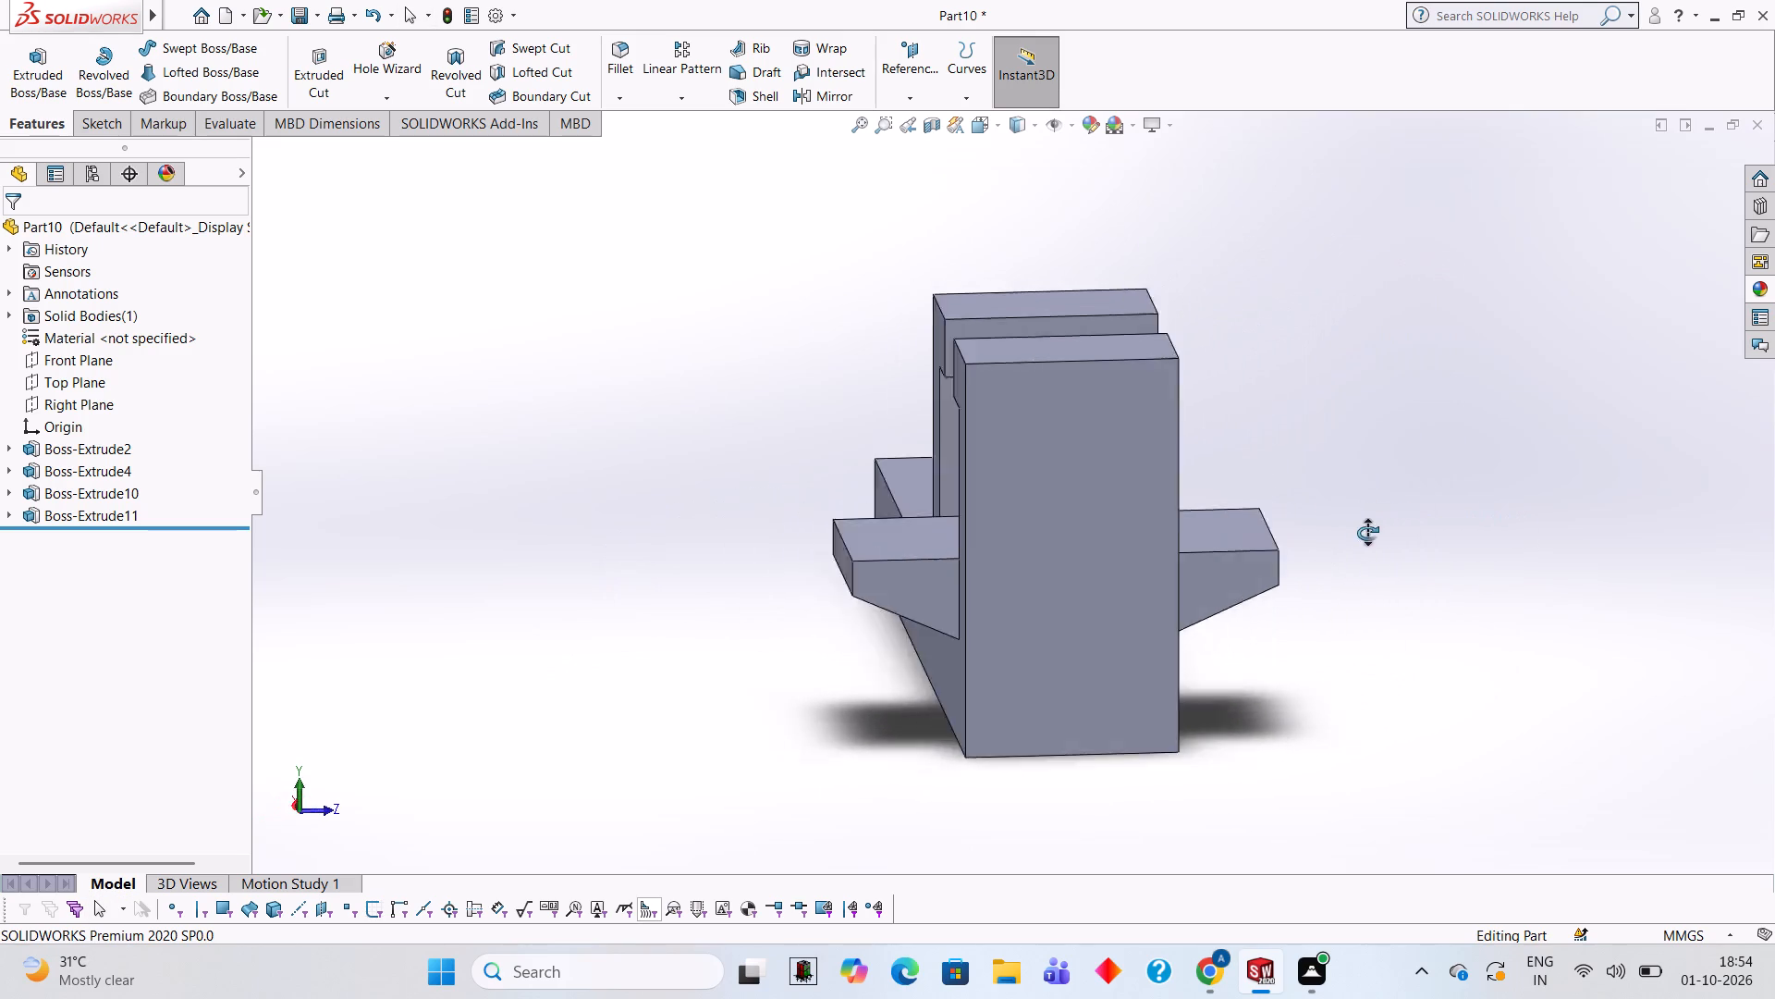
middle_click_drag(1367, 533, 1452, 573)
middle_click_drag(1405, 637, 1481, 661)
middle_click_drag(1386, 691, 1435, 715)
middle_click_drag(1377, 690, 1427, 706)
middle_click_drag(1344, 687, 1419, 713)
scroll(1310, 682, "up", 1)
middle_click_drag(1311, 682, 1330, 693)
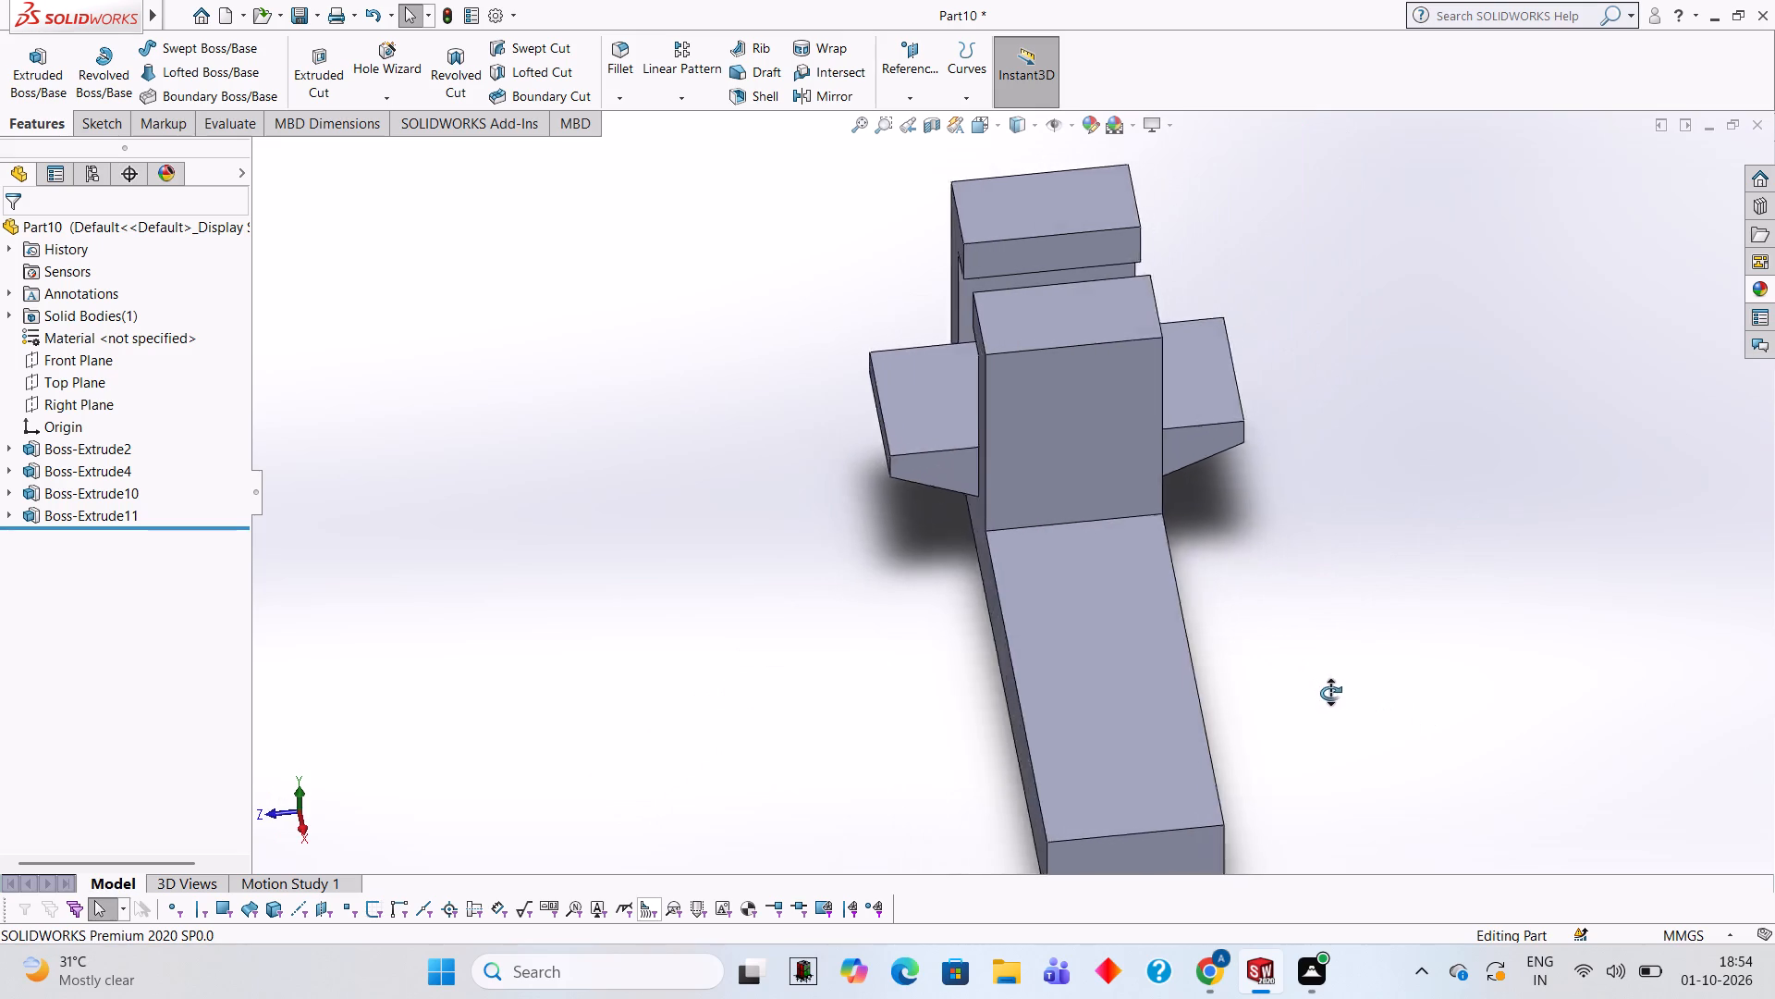
middle_click_drag(1330, 693, 1356, 699)
scroll(1368, 663, "up", 2)
middle_click_drag(1368, 661, 1417, 661)
scroll(1246, 628, "down", 2)
scroll(1246, 628, "up", 1)
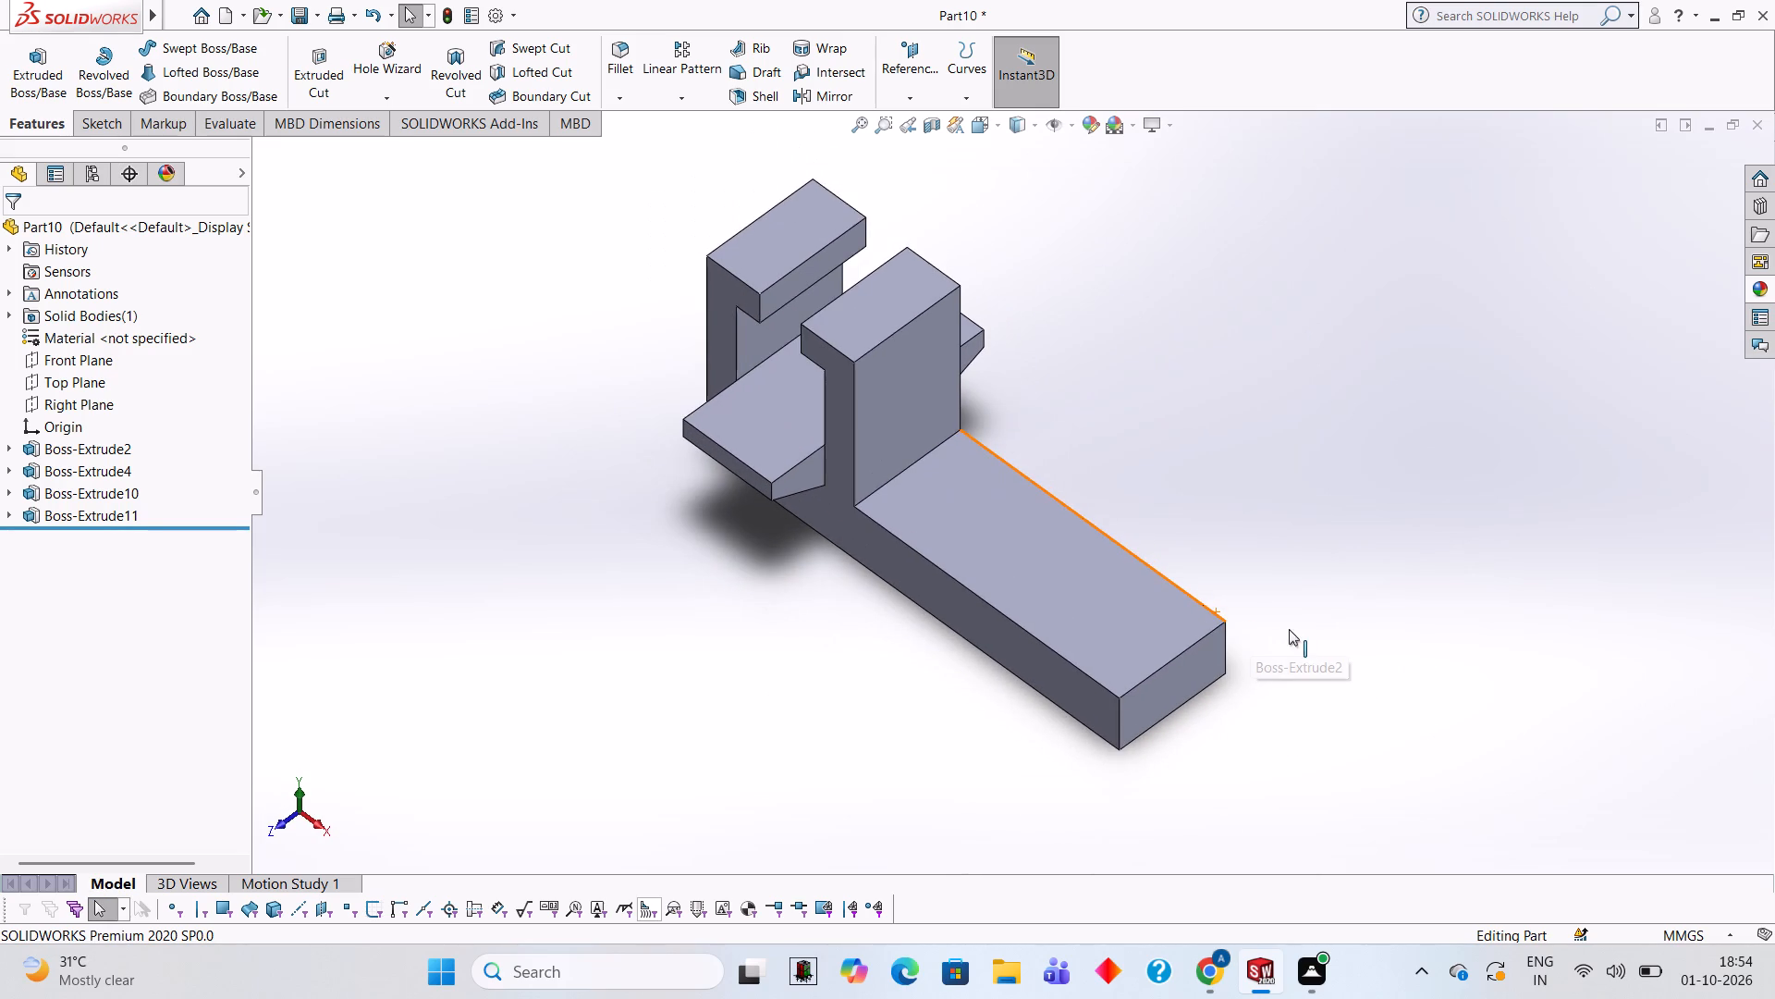
middle_click_drag(1250, 530, 1308, 552)
middle_click_drag(1203, 512, 1149, 440)
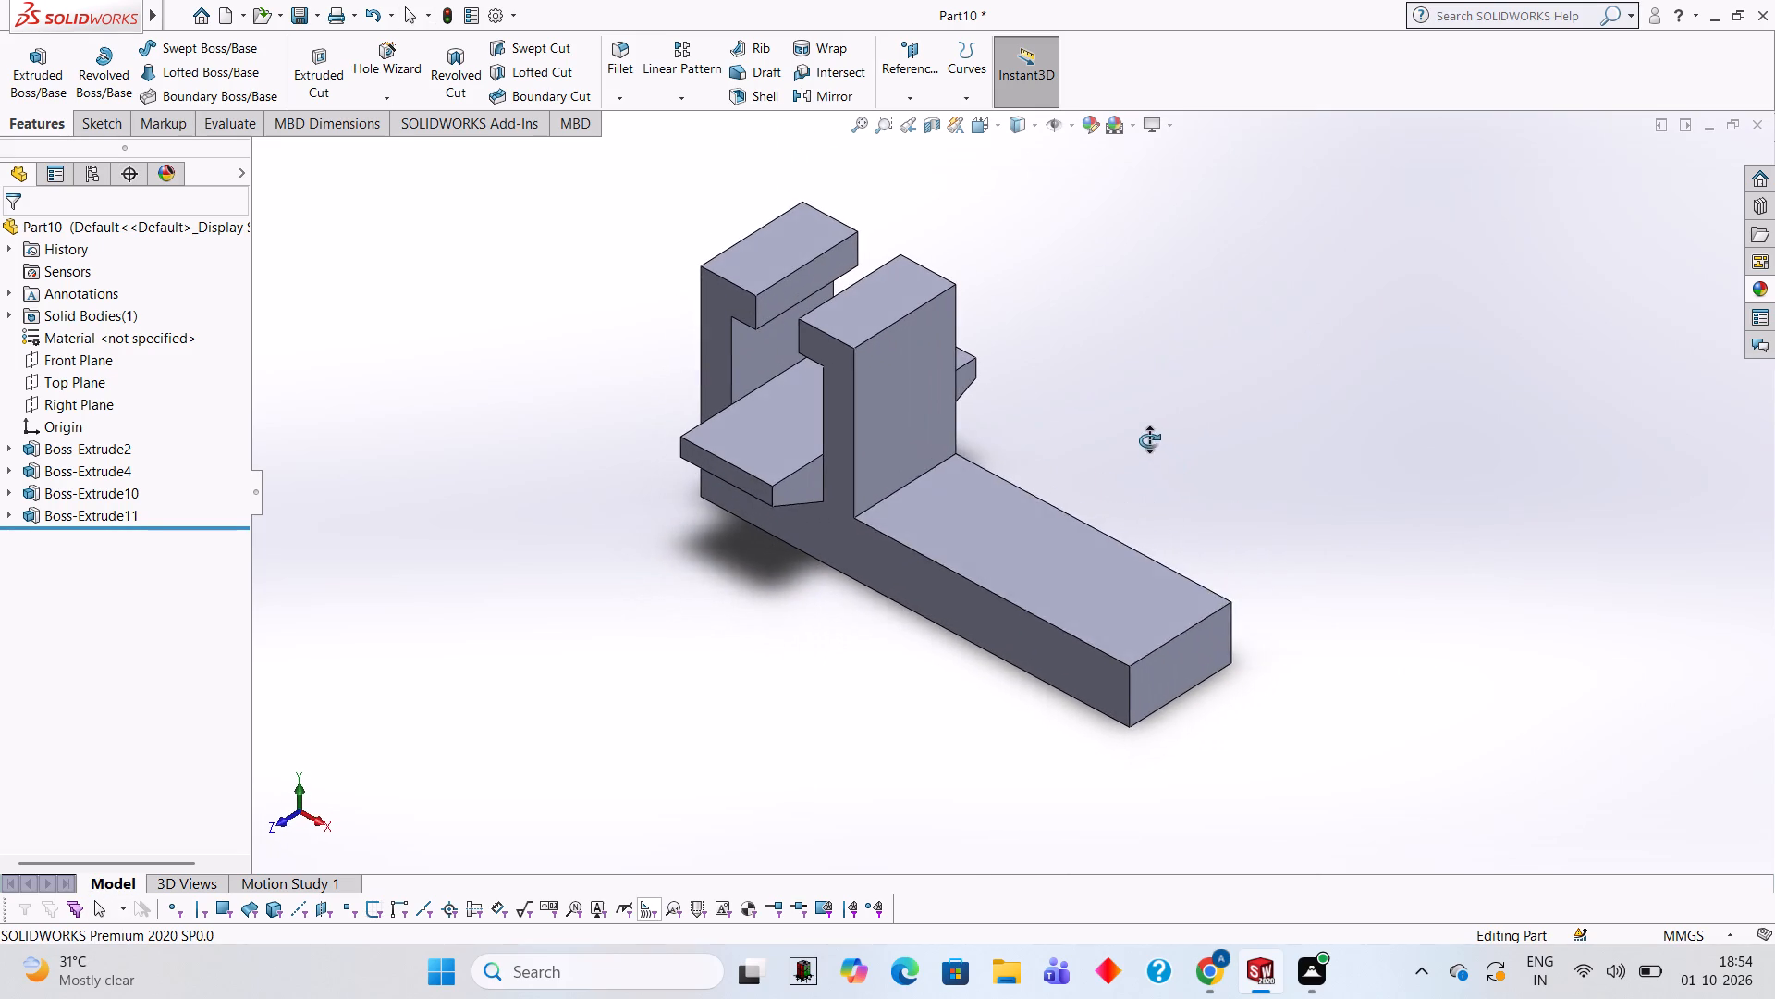
middle_click_drag(1149, 440, 1147, 438)
middle_click_drag(1149, 473, 1125, 429)
middle_click_drag(1129, 434, 1148, 414)
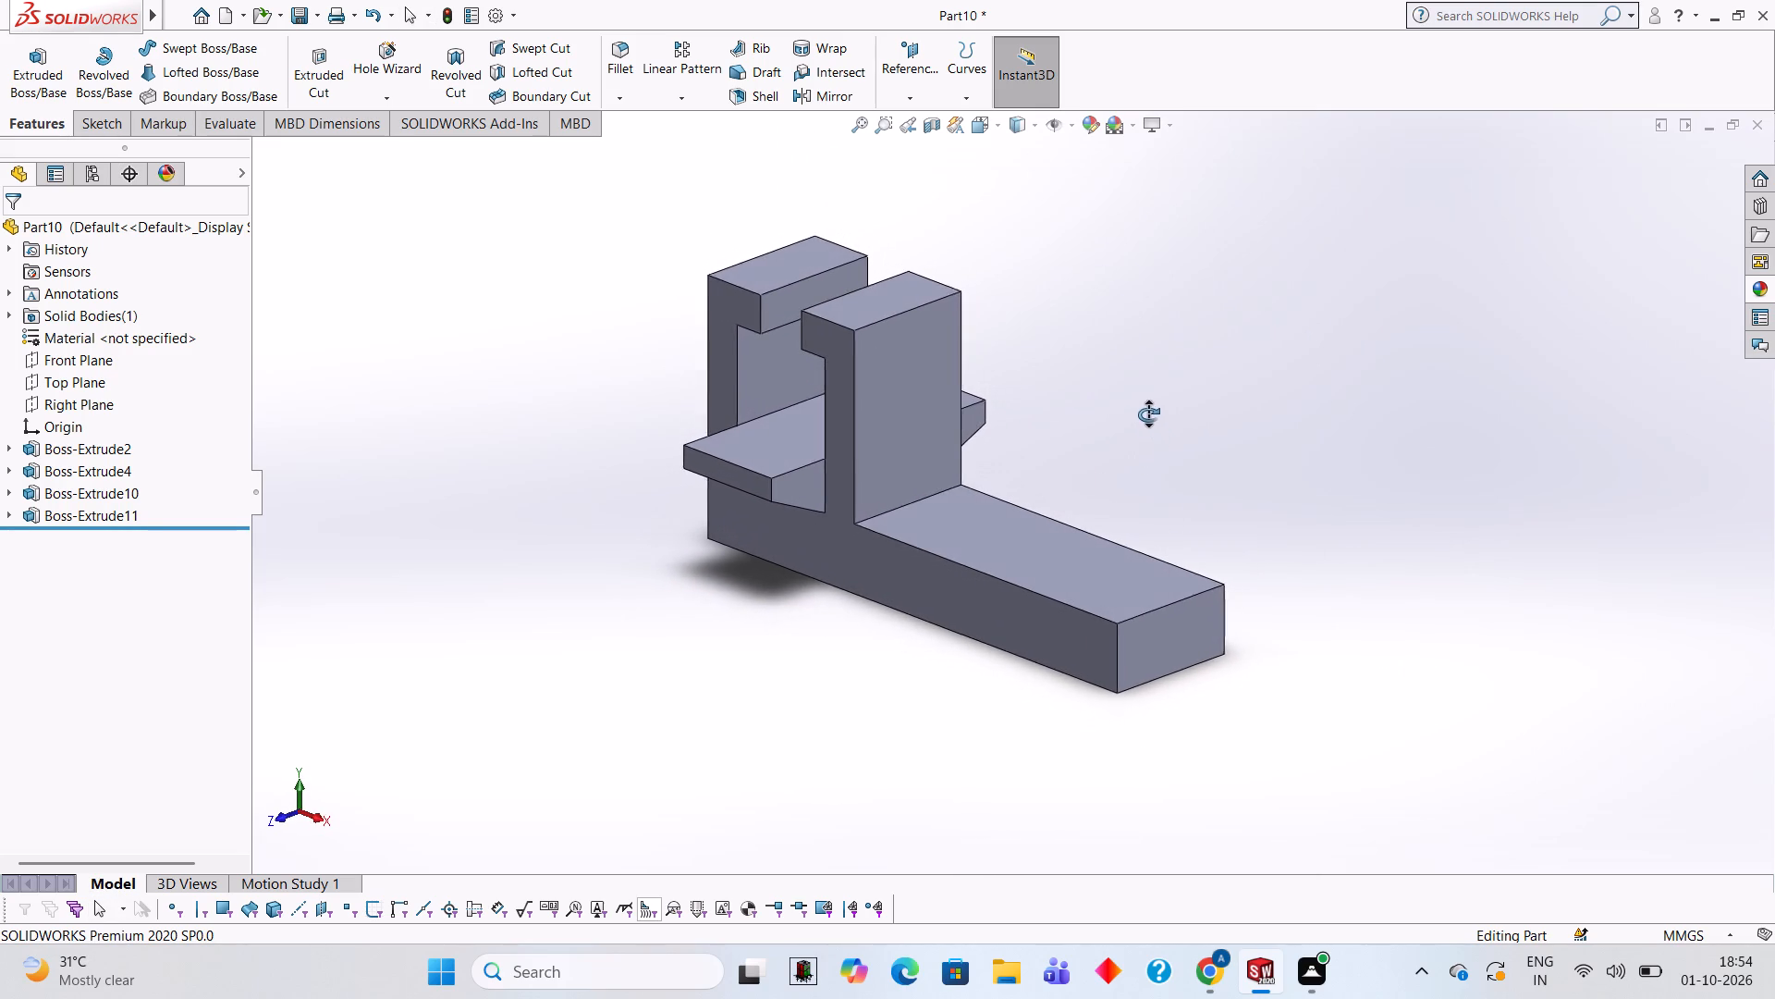
middle_click_drag(1148, 414, 1145, 411)
middle_click_drag(1181, 431, 1194, 425)
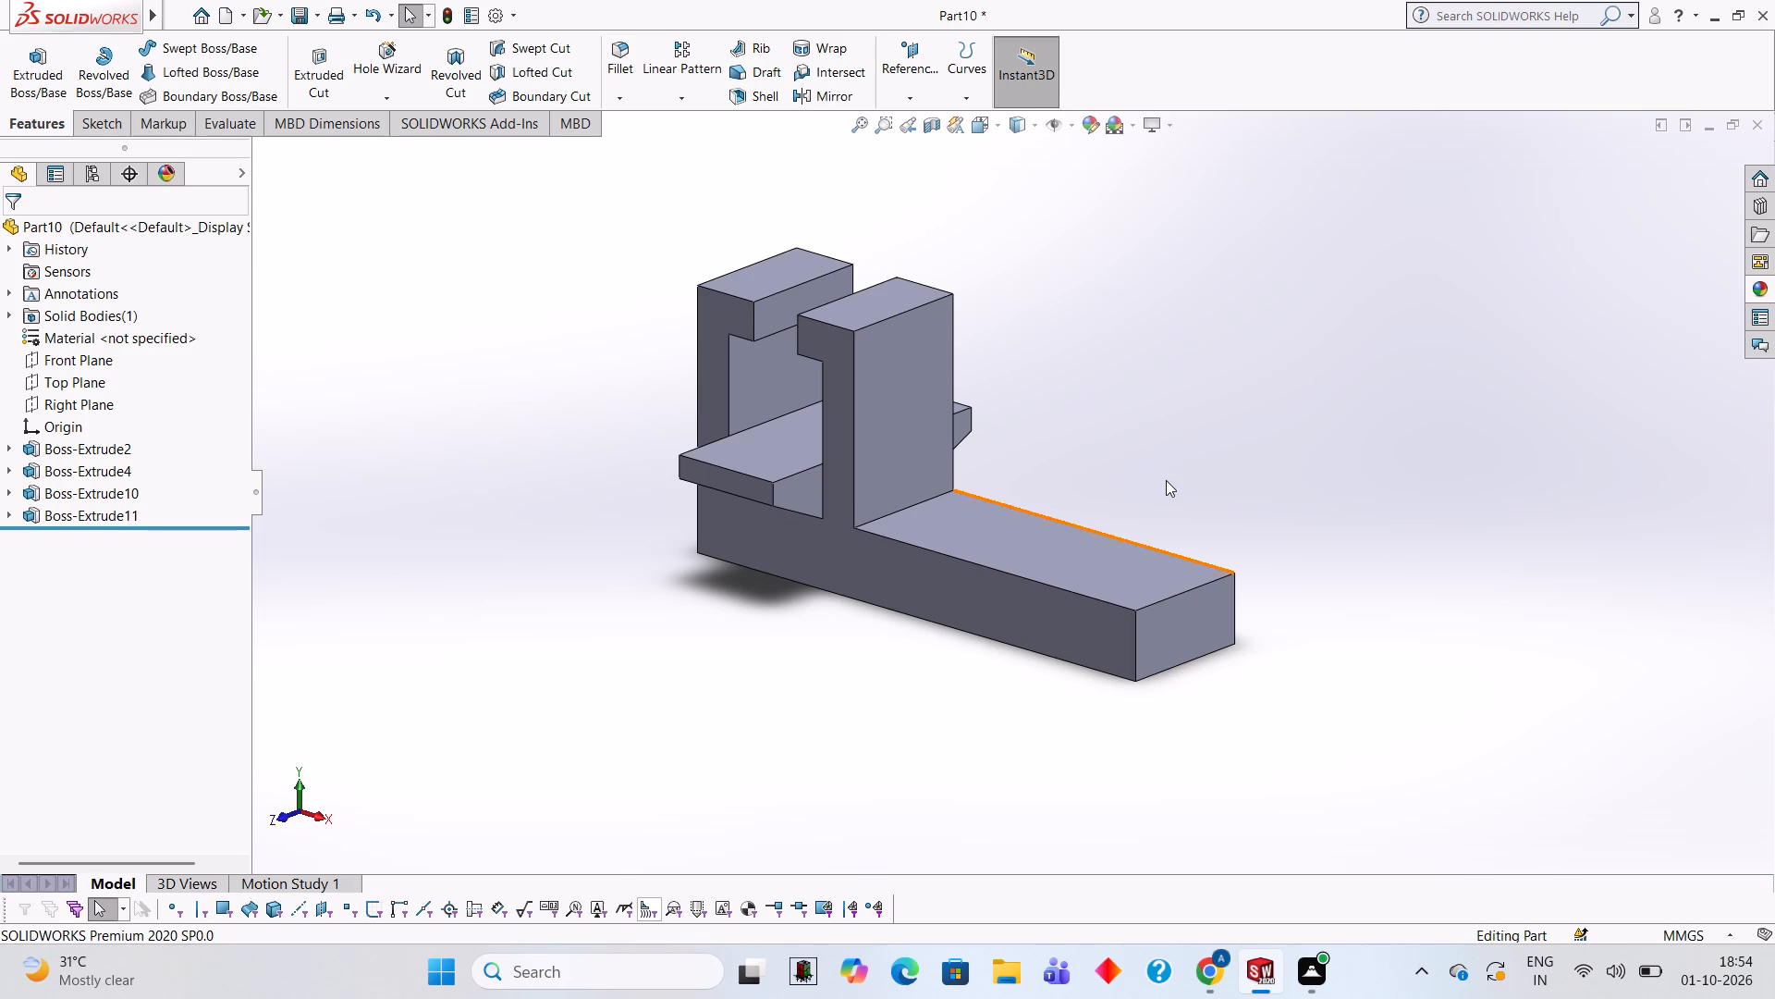
Start a sketch on the base's long side face and draw an 18 mm vertical line up from the origin corner along the outer edge.
middle_click_drag(1136, 428, 1125, 409)
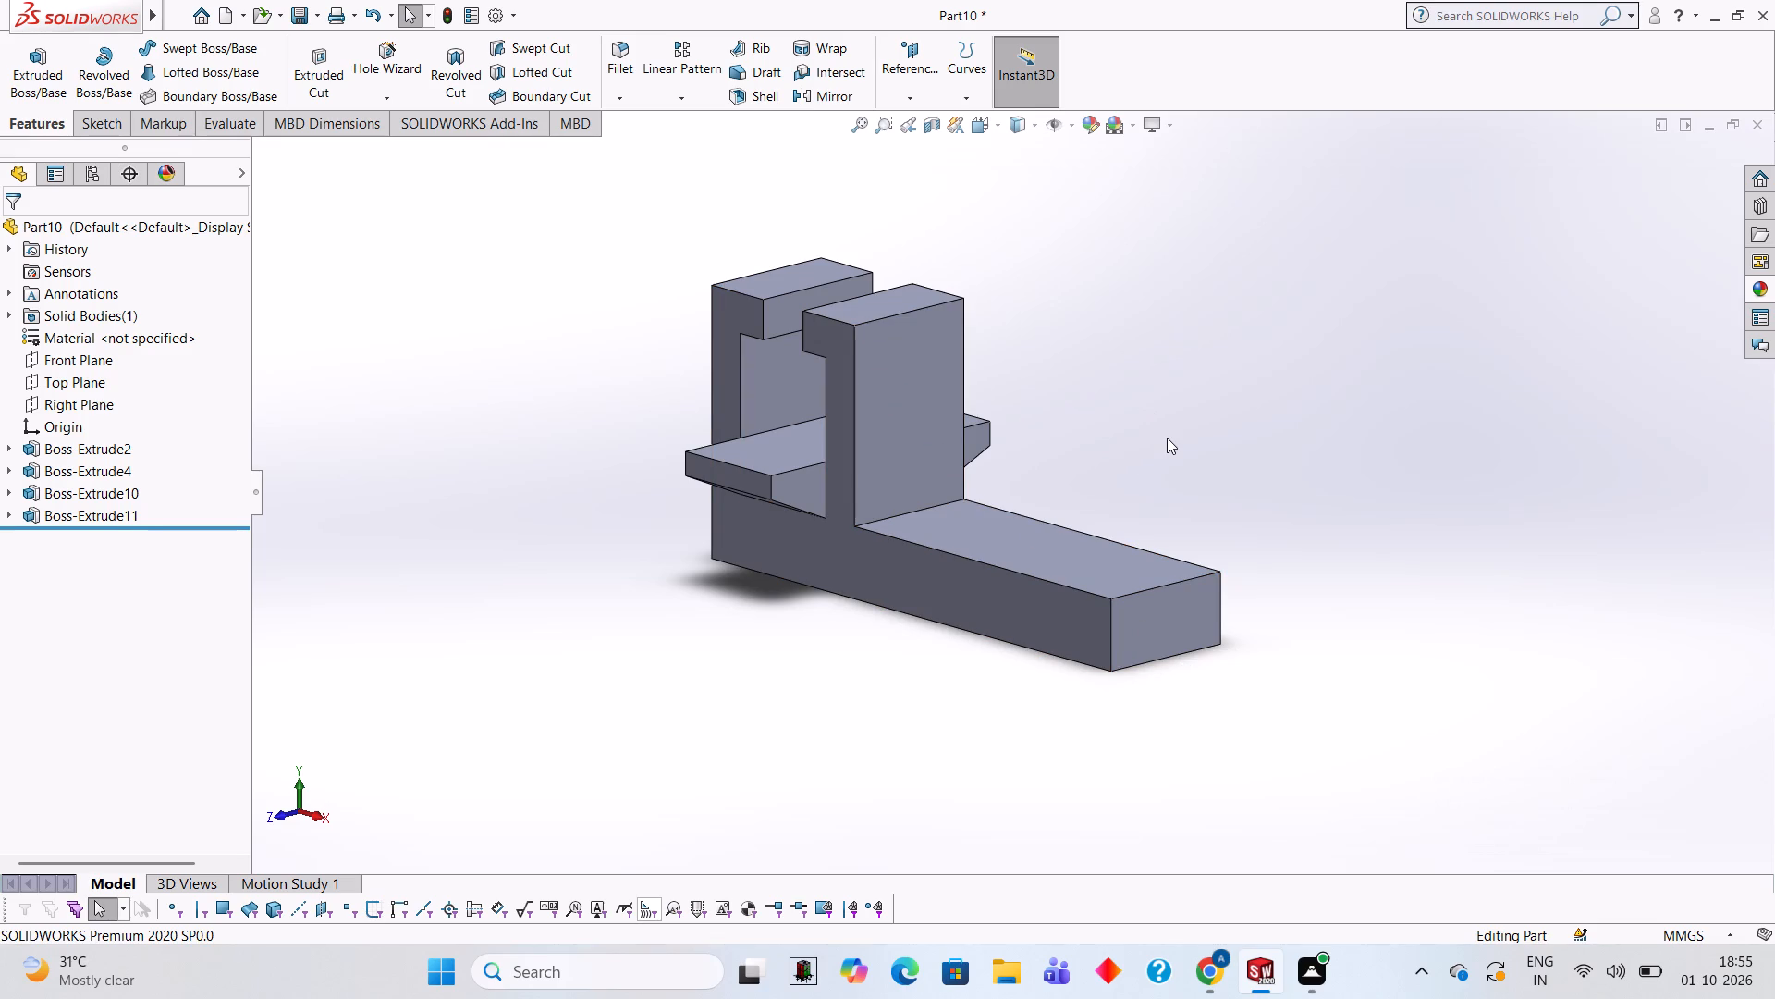
middle_click_drag(1153, 429, 1337, 431)
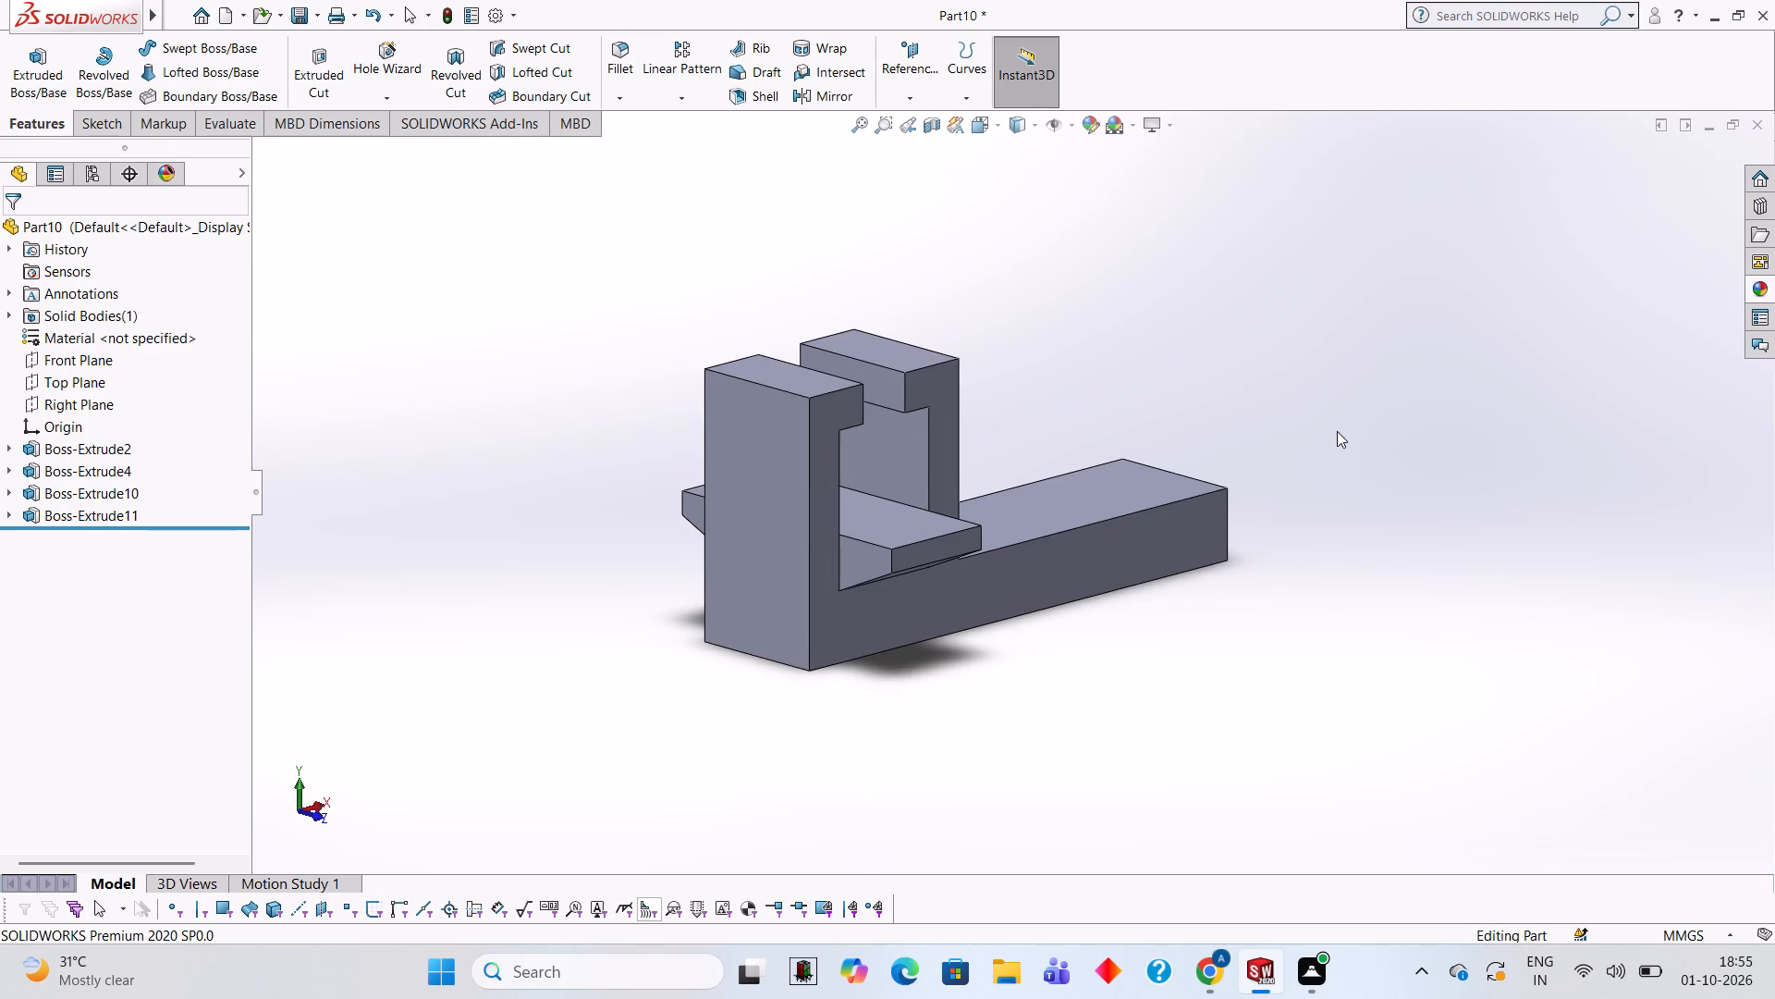
middle_click_drag(1209, 425, 1337, 387)
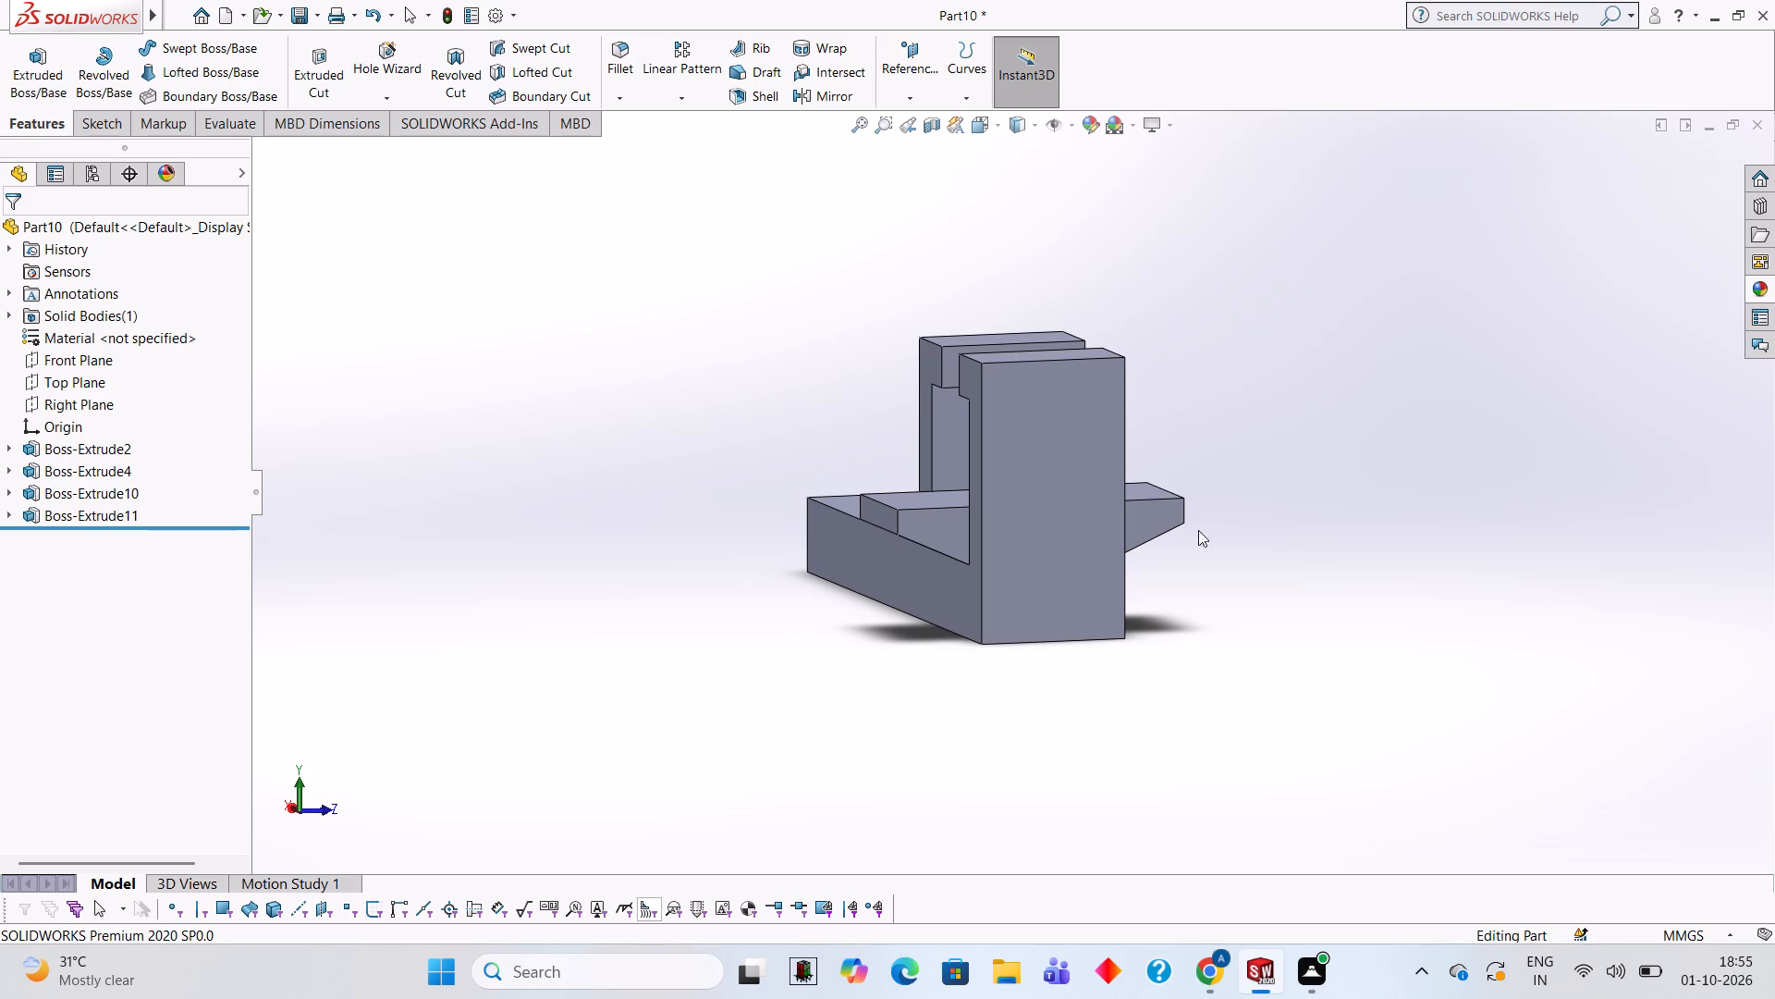
middle_click_drag(1243, 463, 1300, 489)
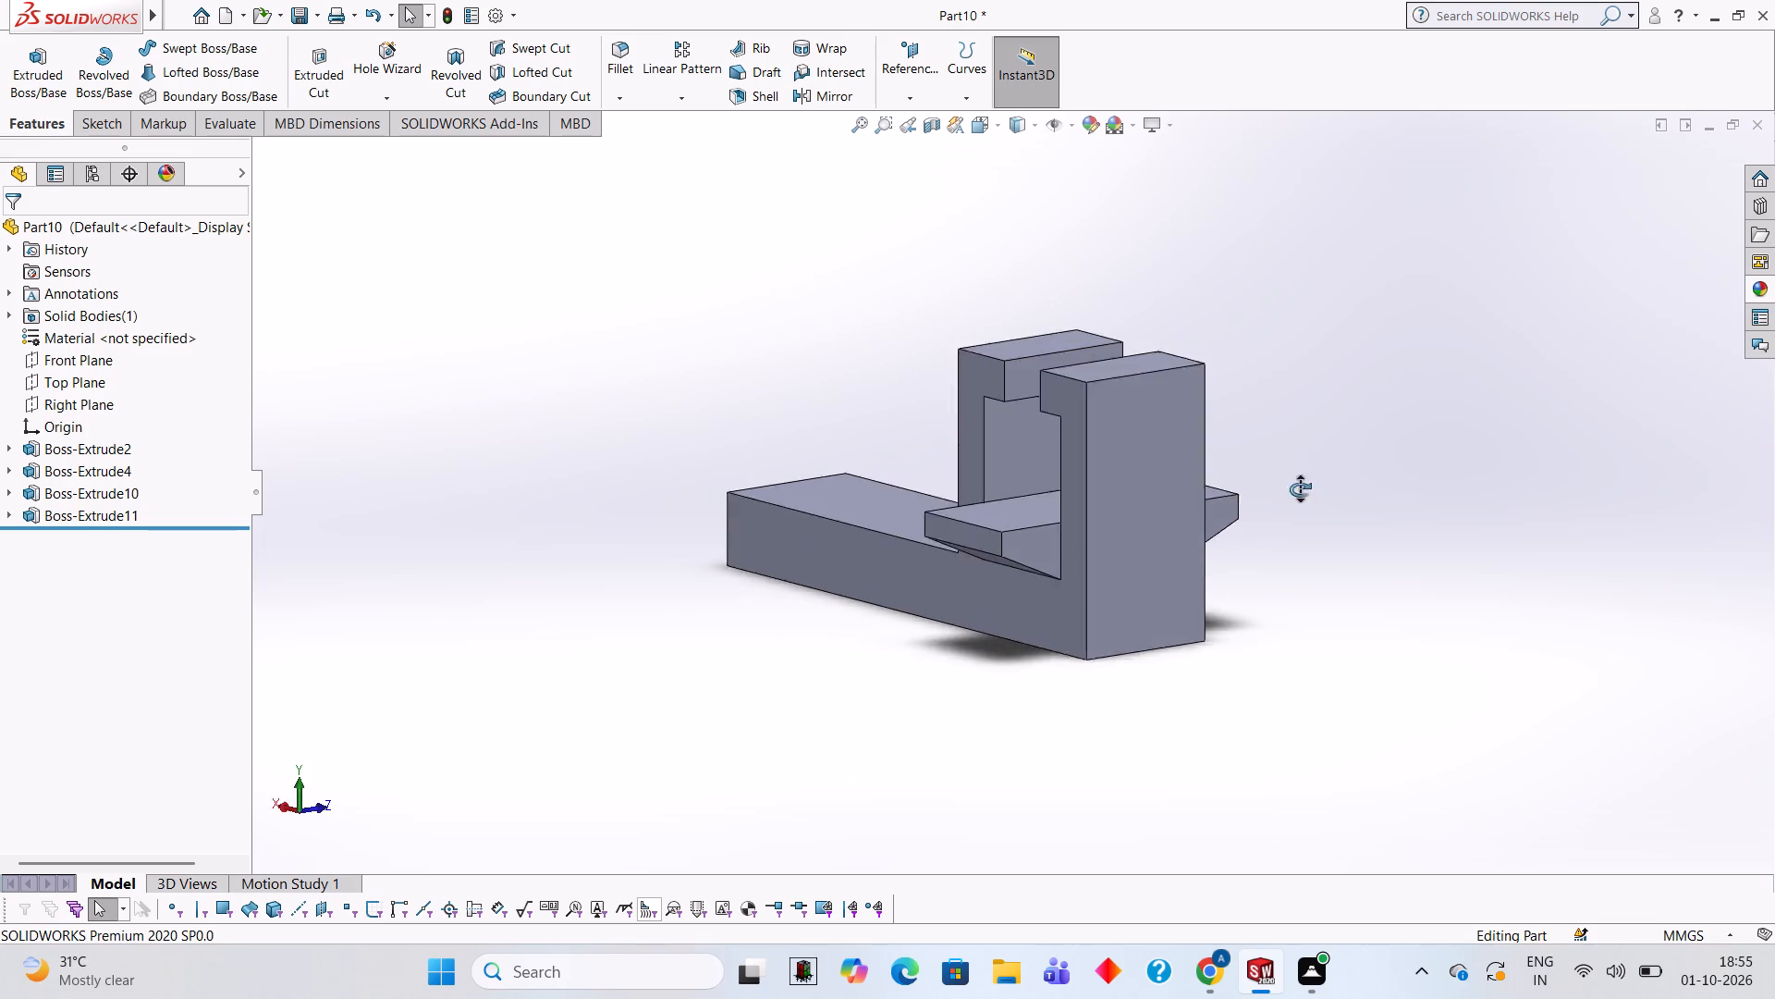
middle_click_drag(1300, 489, 1348, 506)
left_click(1144, 609)
left_click(1233, 553)
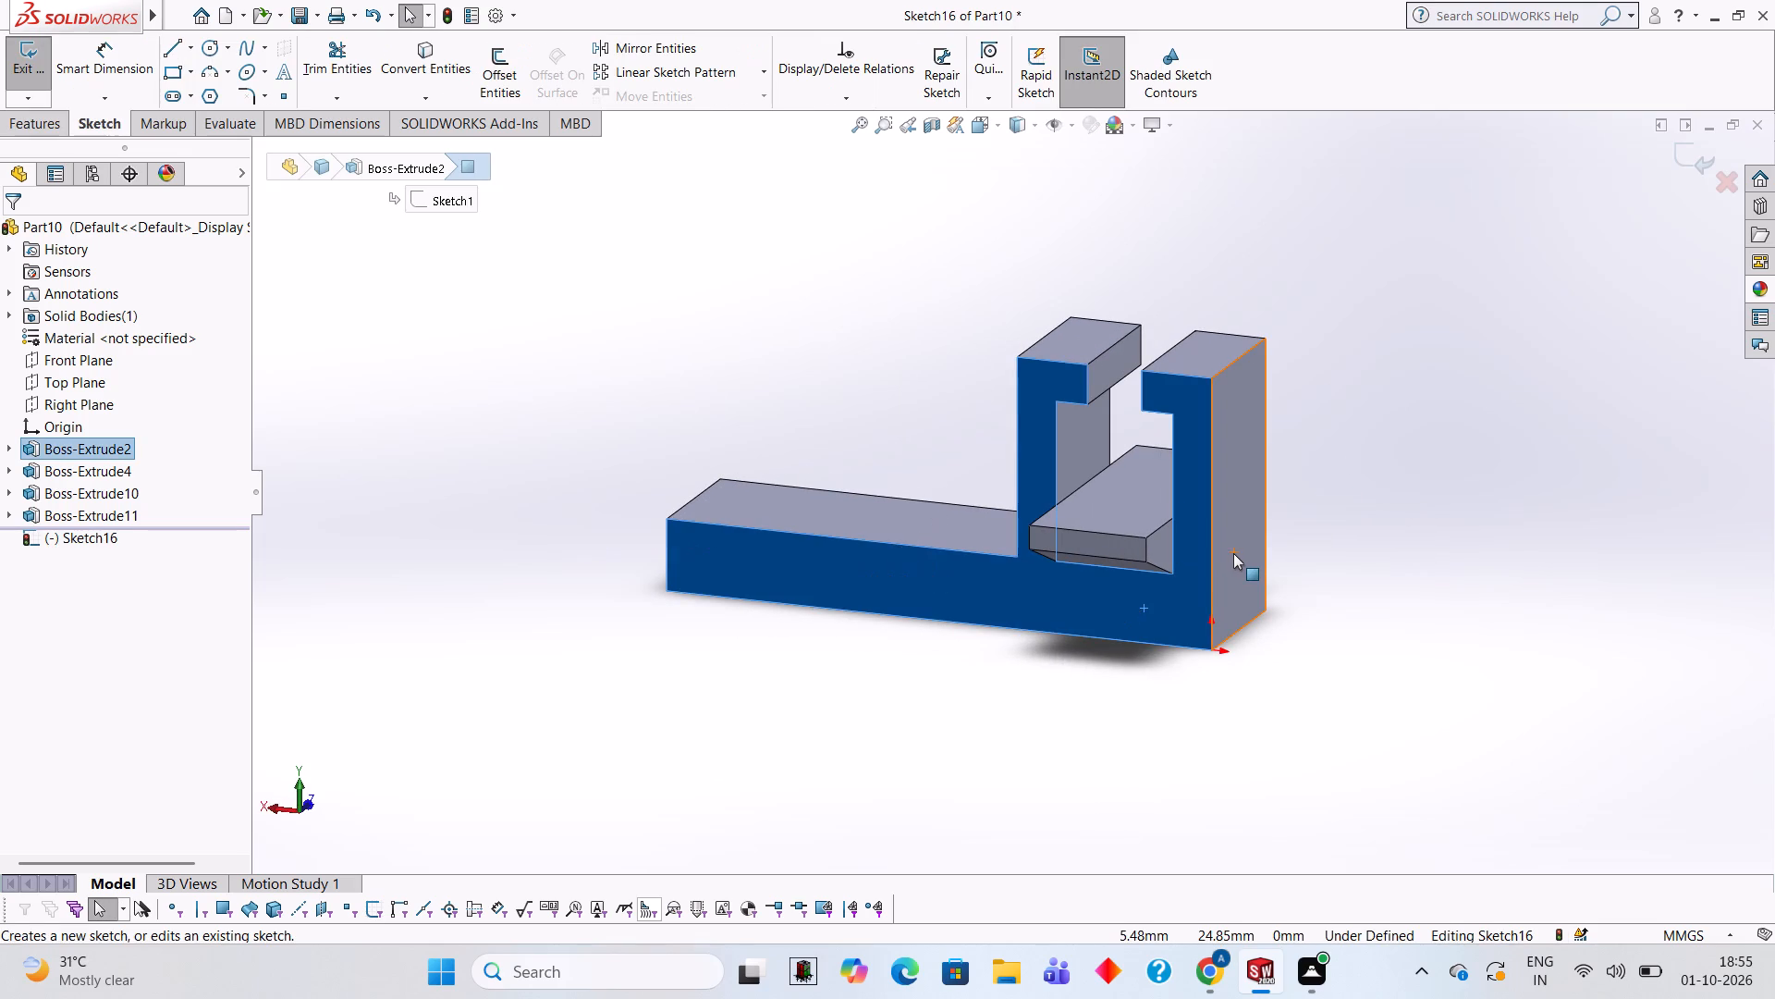
key("ctrl+8")
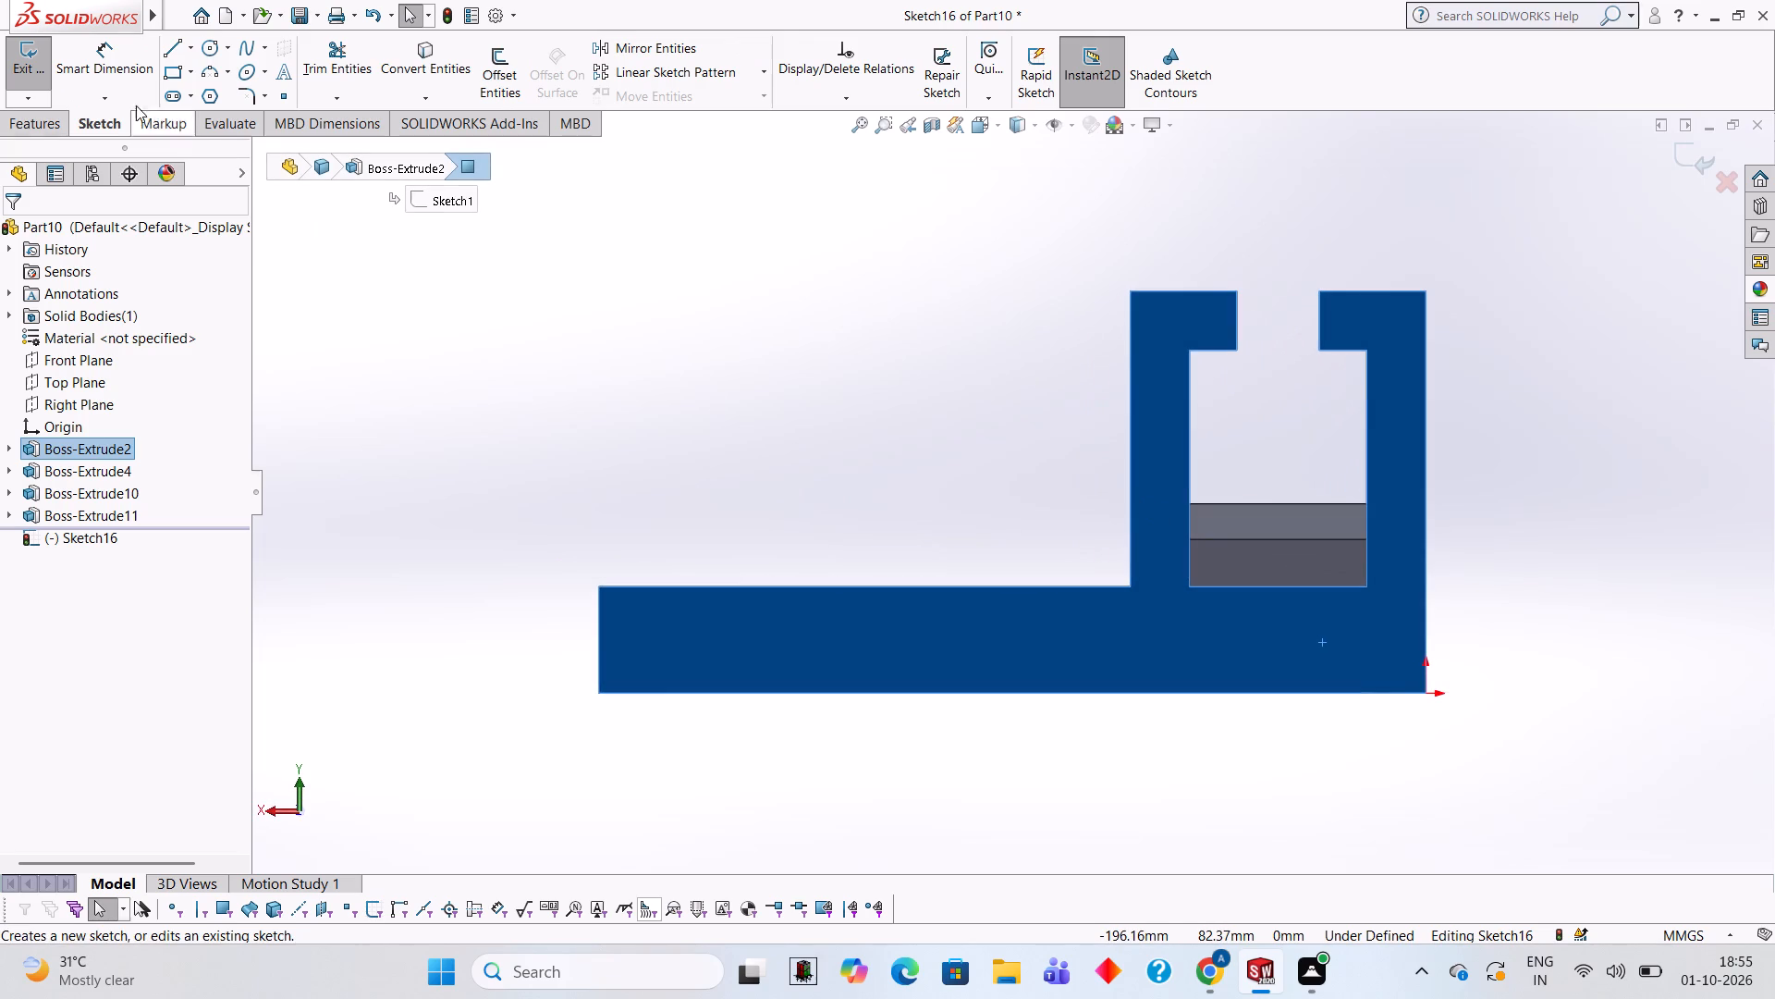
left_click(173, 44)
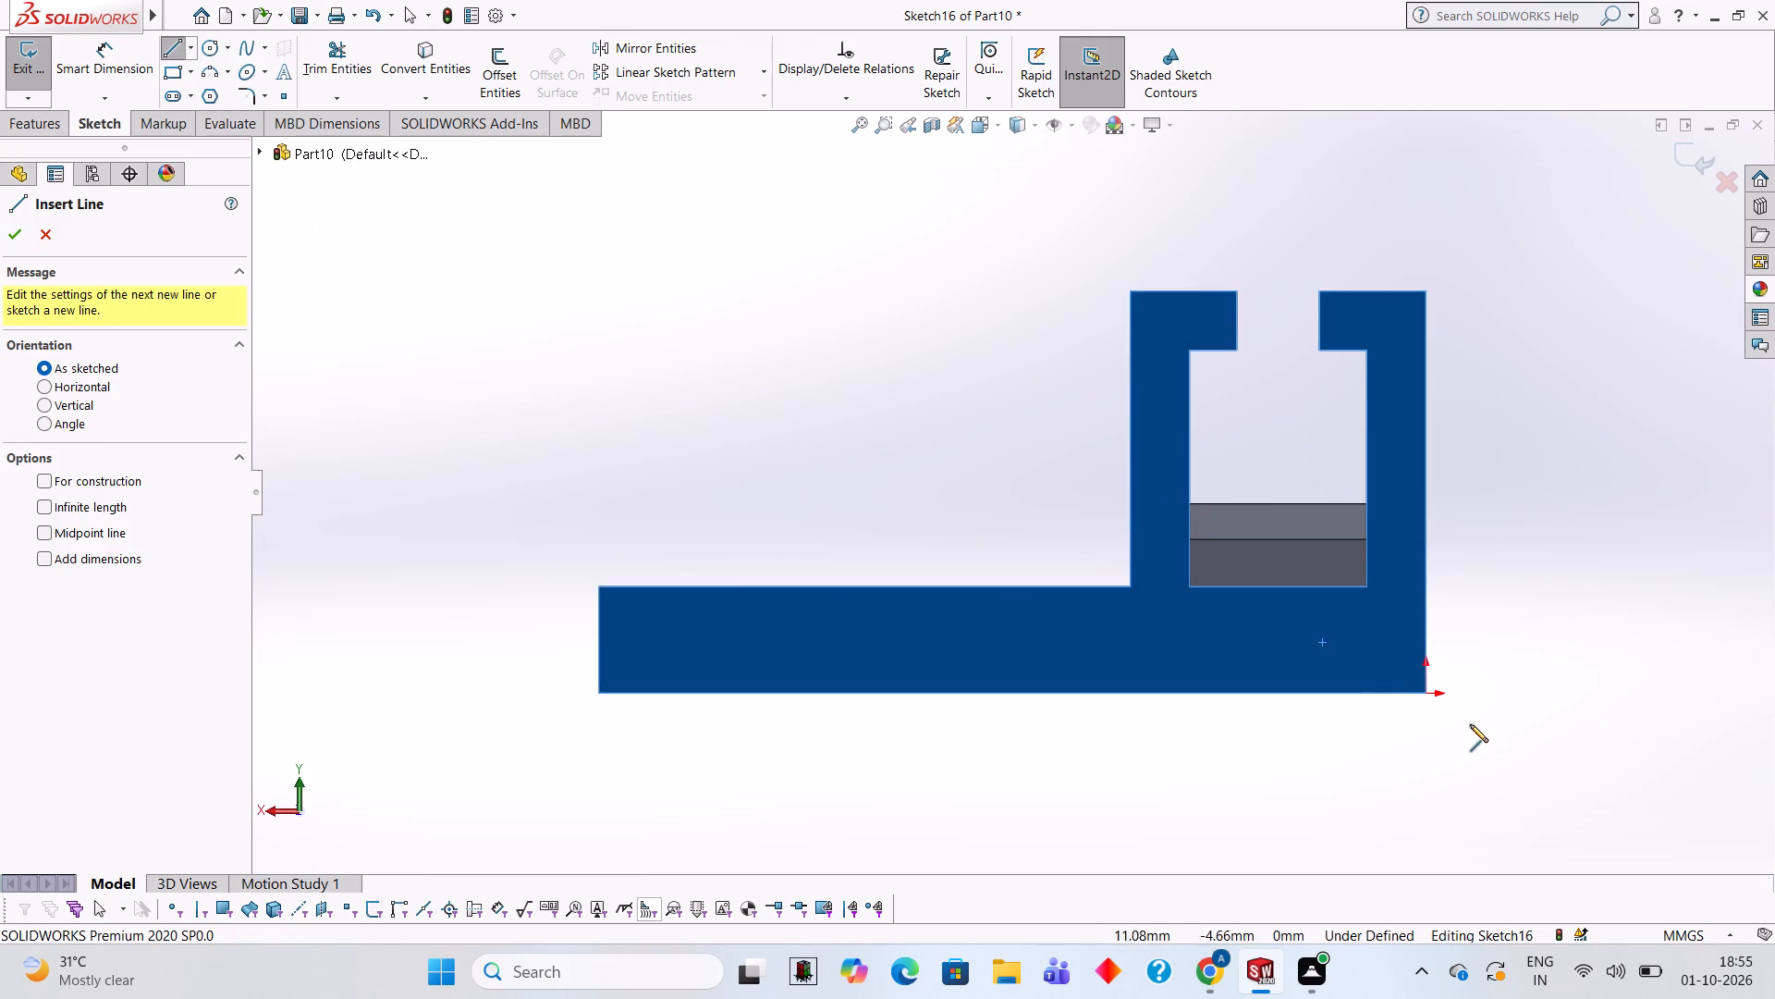
left_click(1425, 690)
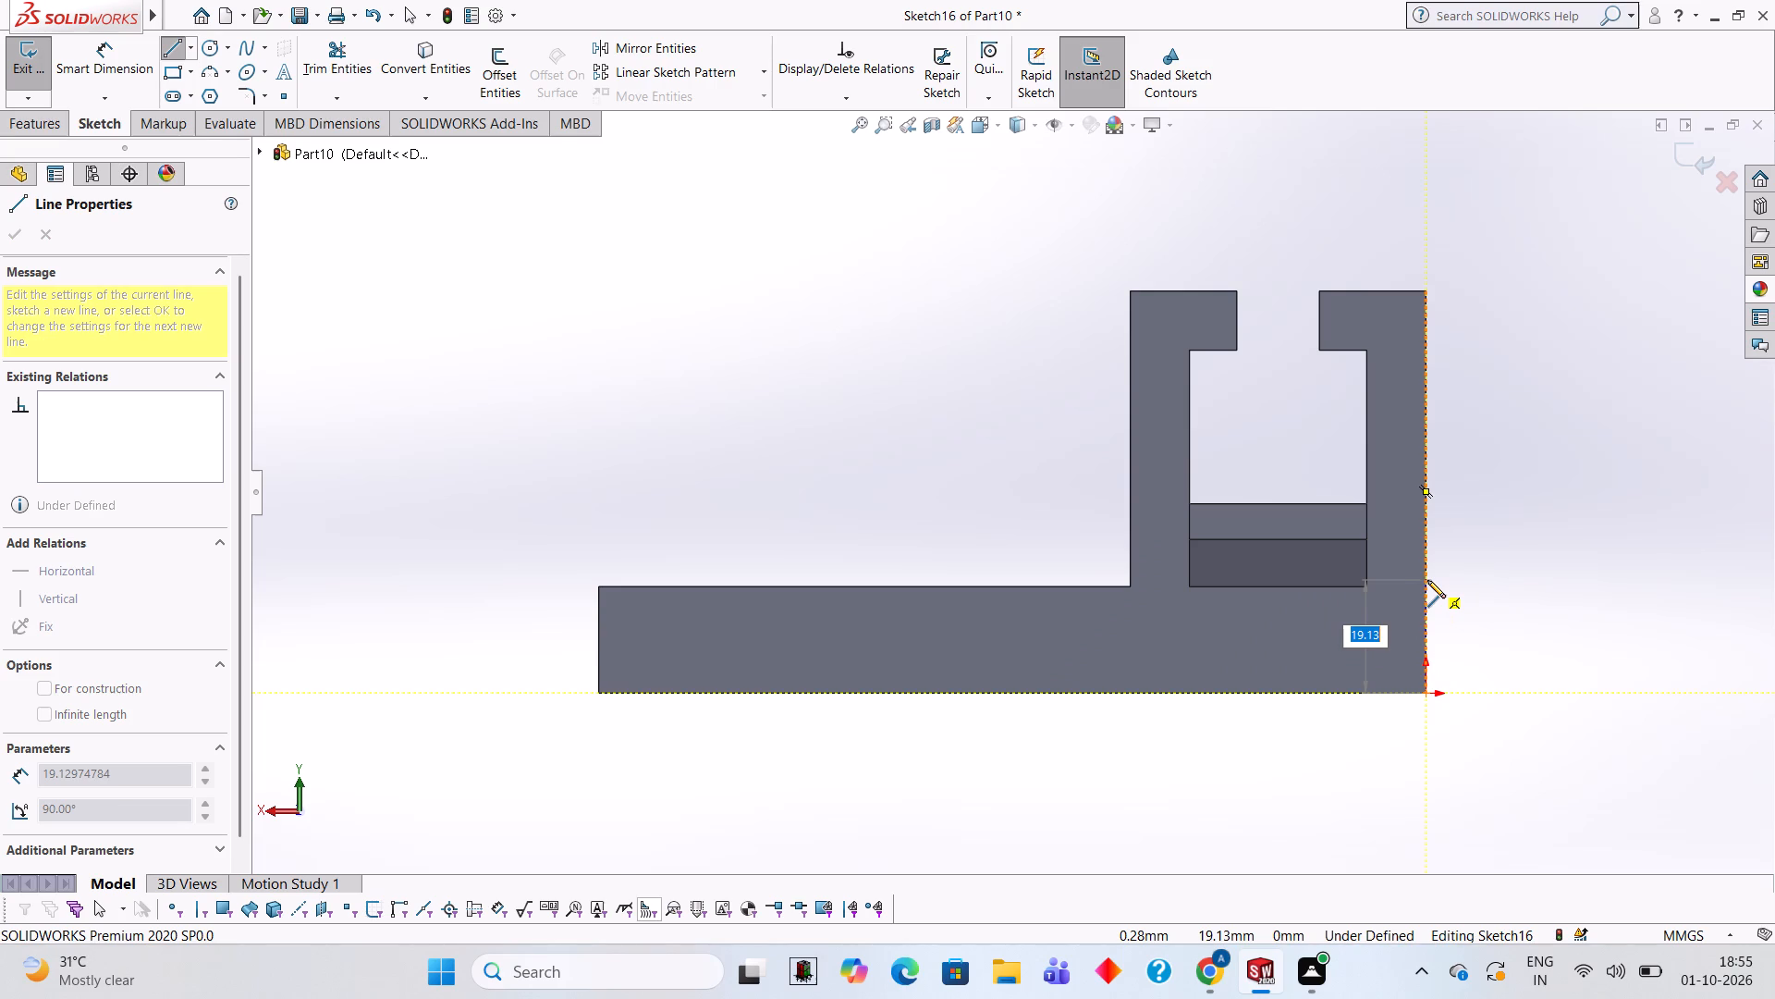
type("18")
key("Return")
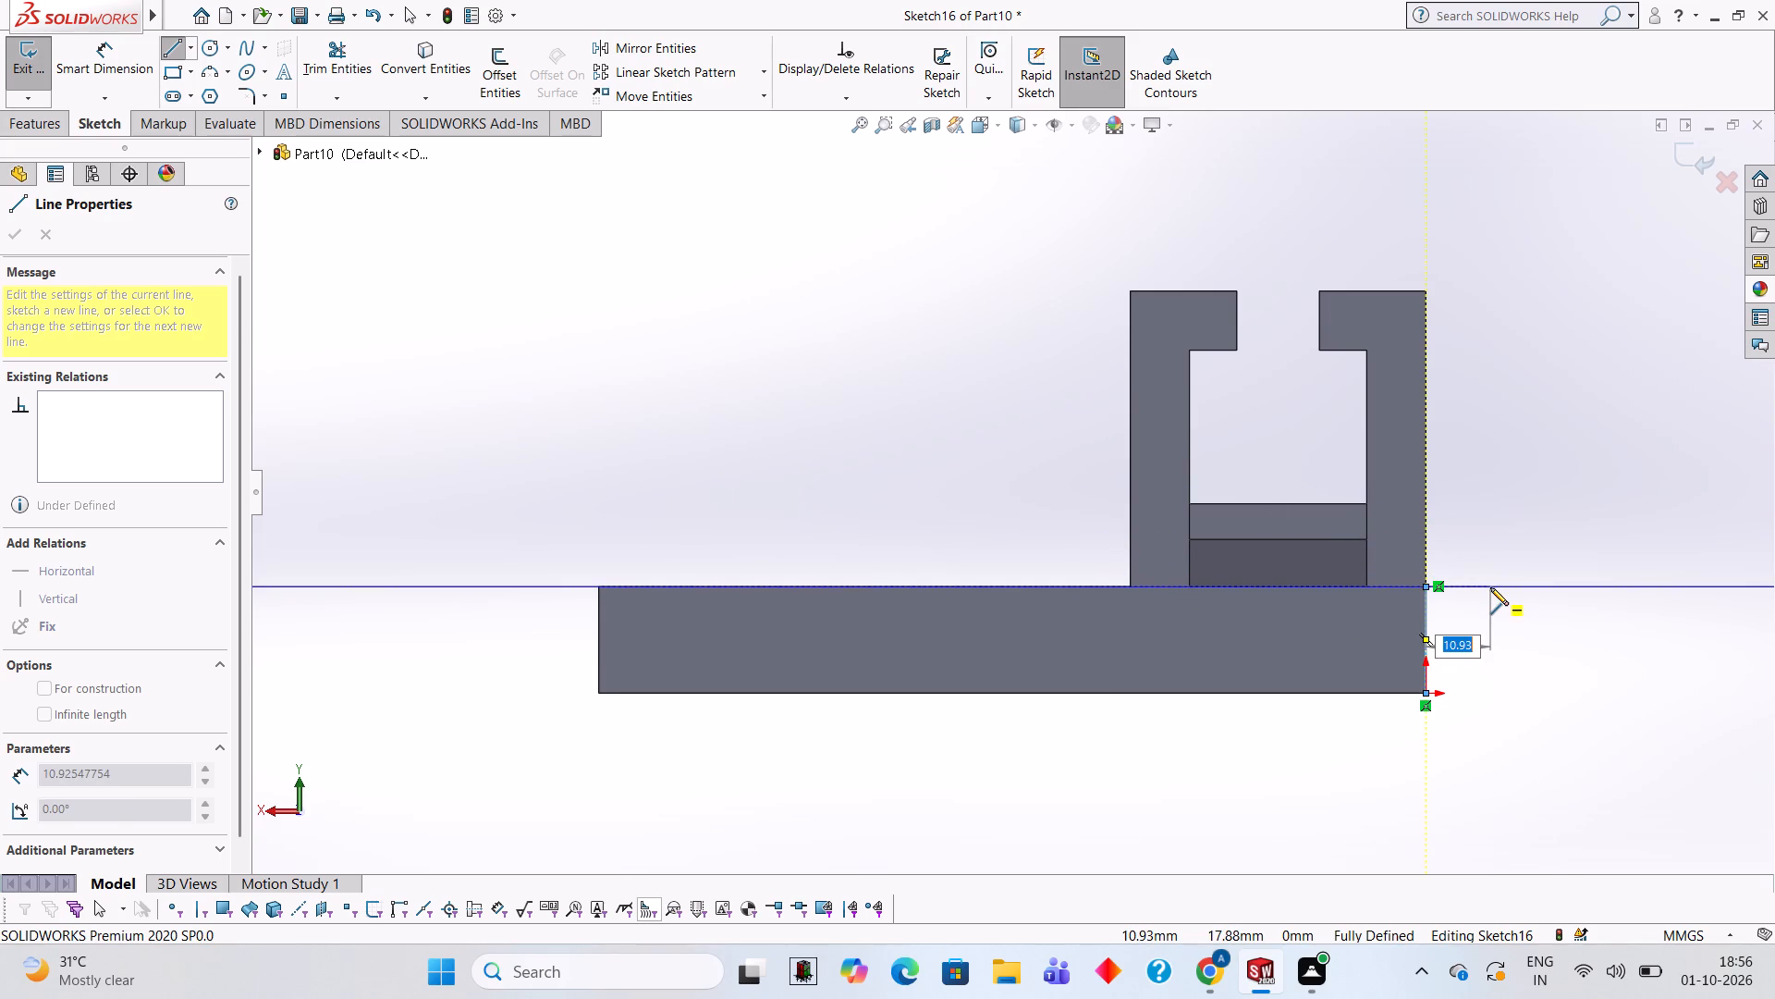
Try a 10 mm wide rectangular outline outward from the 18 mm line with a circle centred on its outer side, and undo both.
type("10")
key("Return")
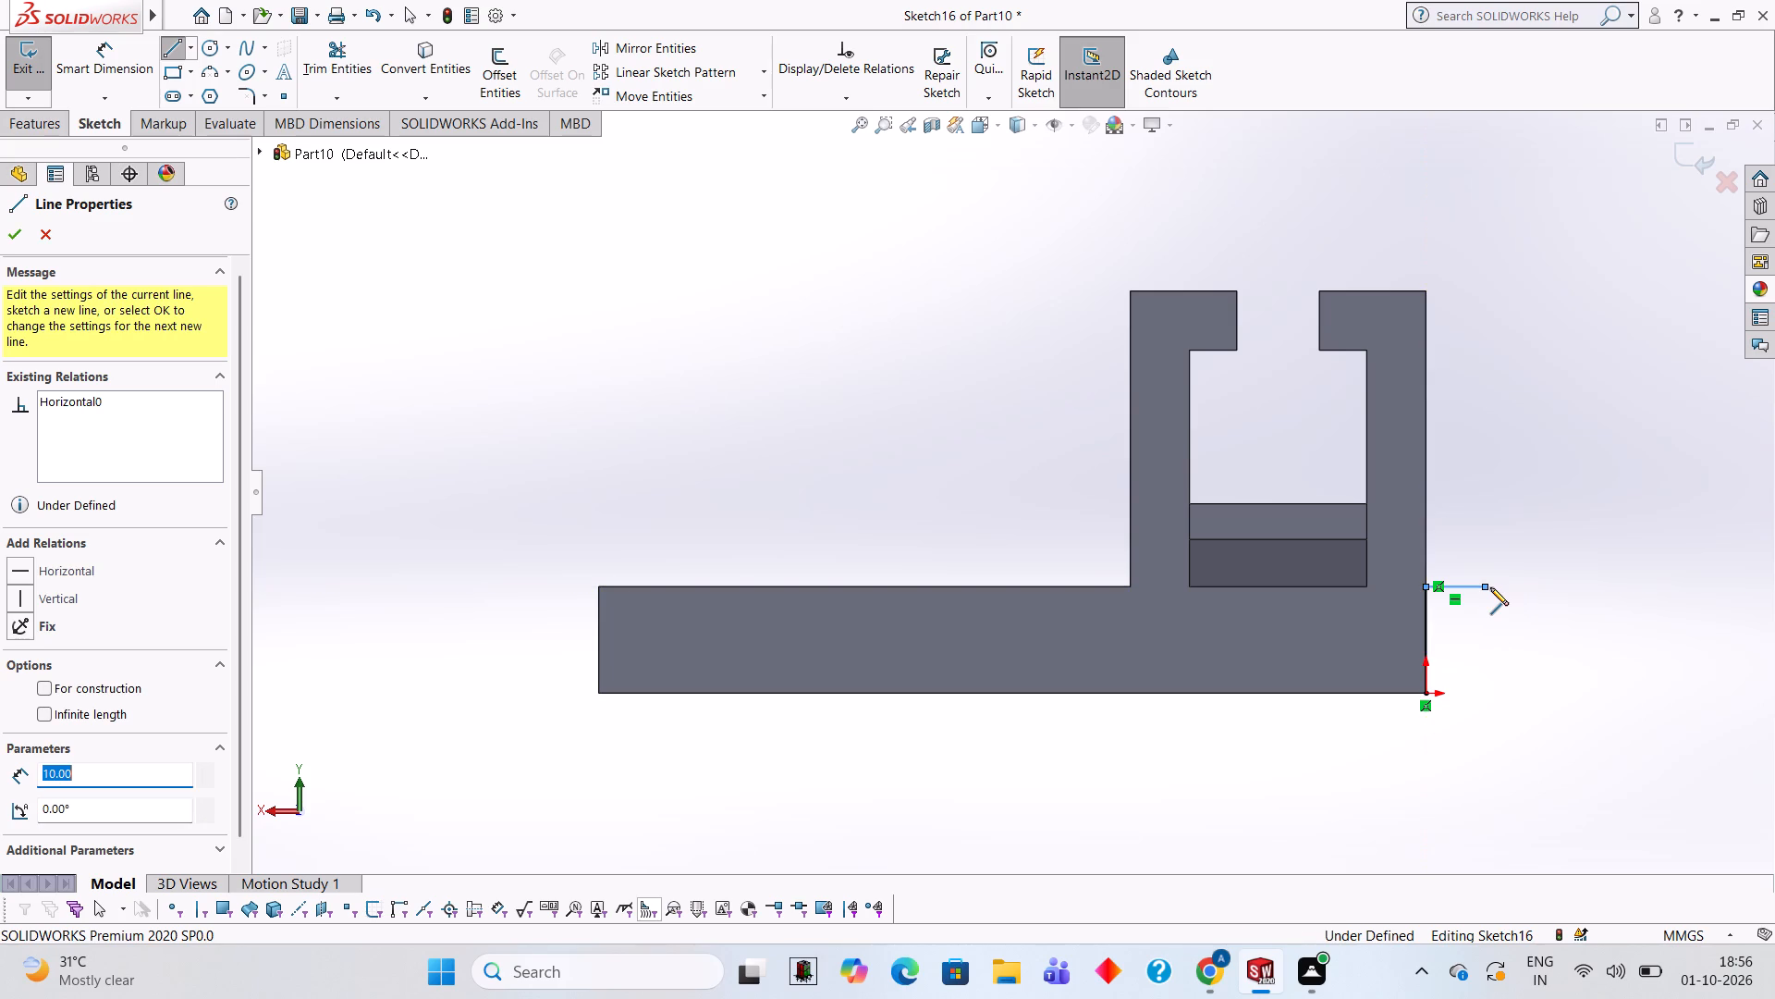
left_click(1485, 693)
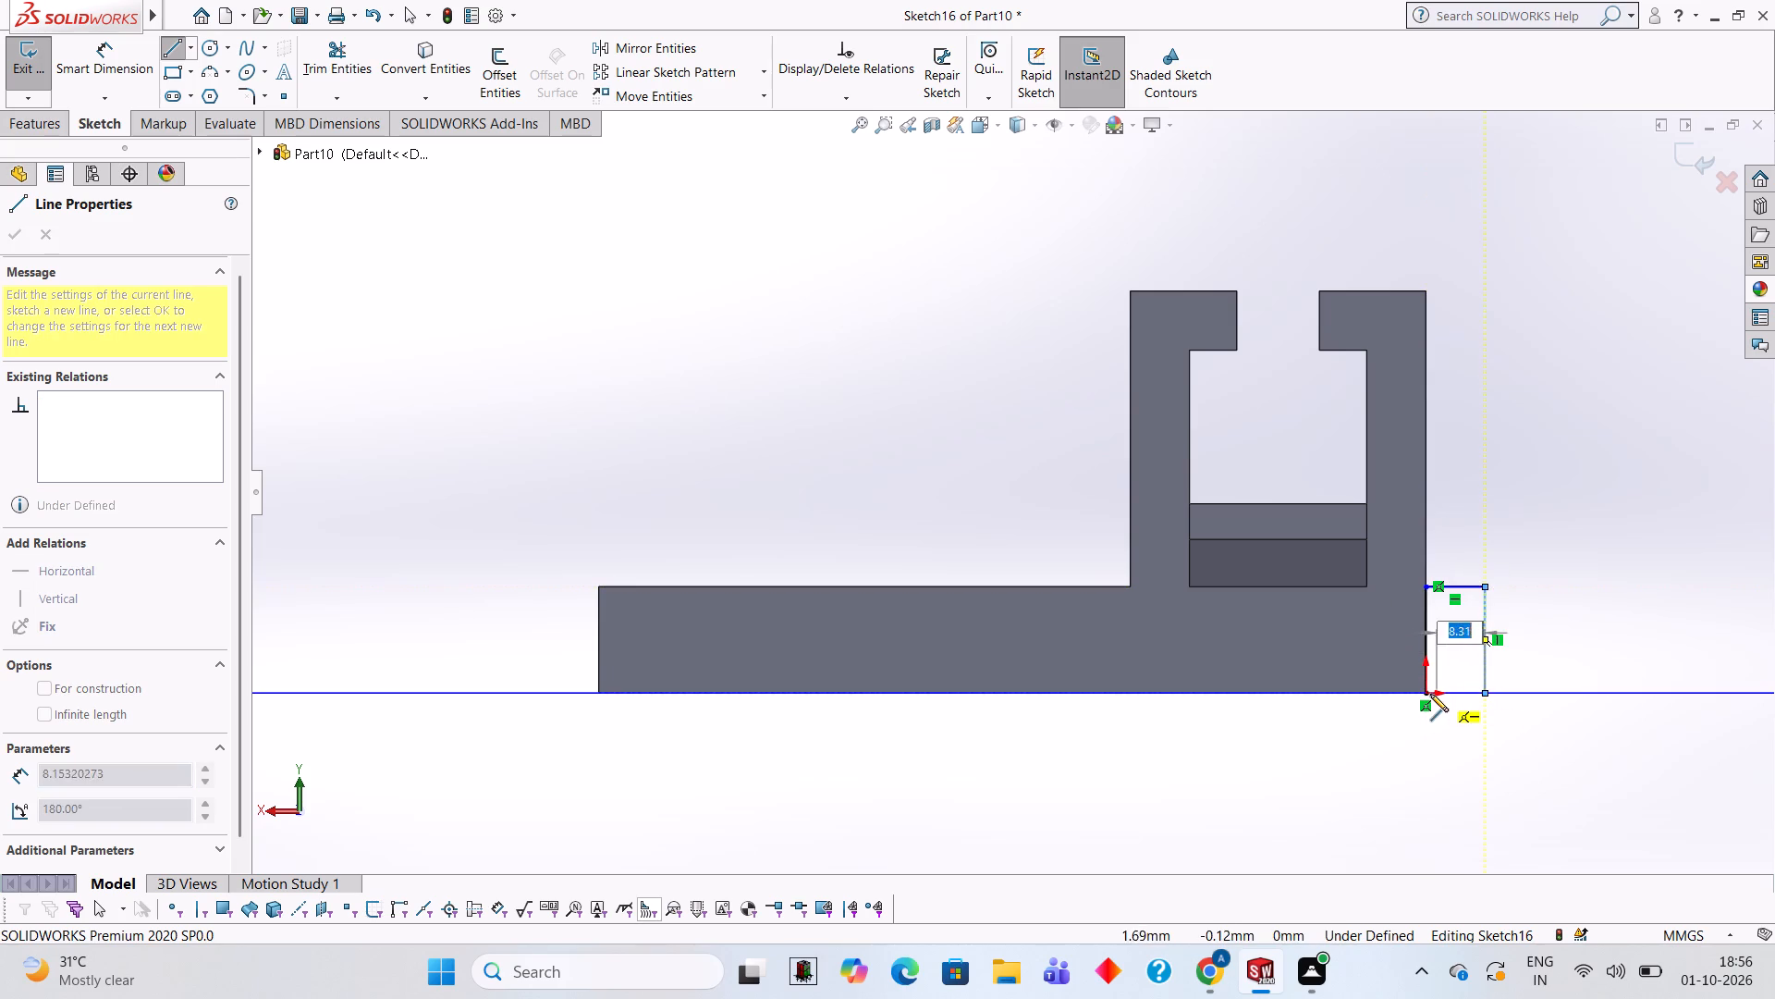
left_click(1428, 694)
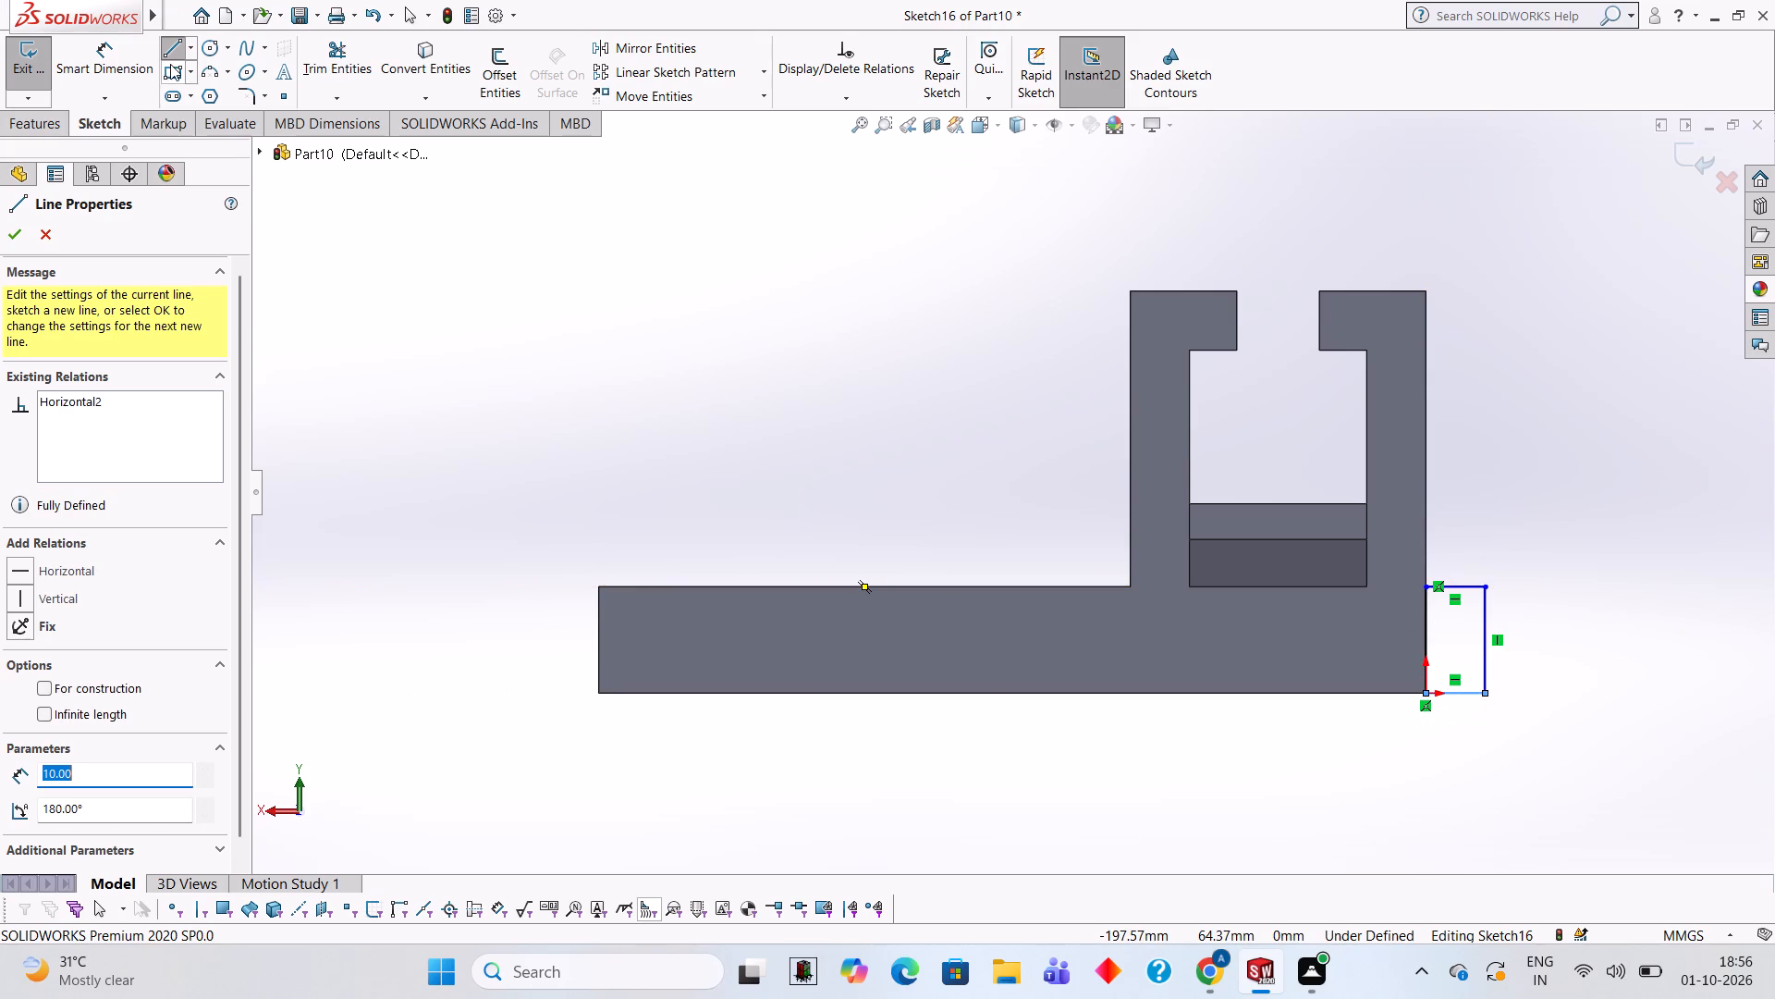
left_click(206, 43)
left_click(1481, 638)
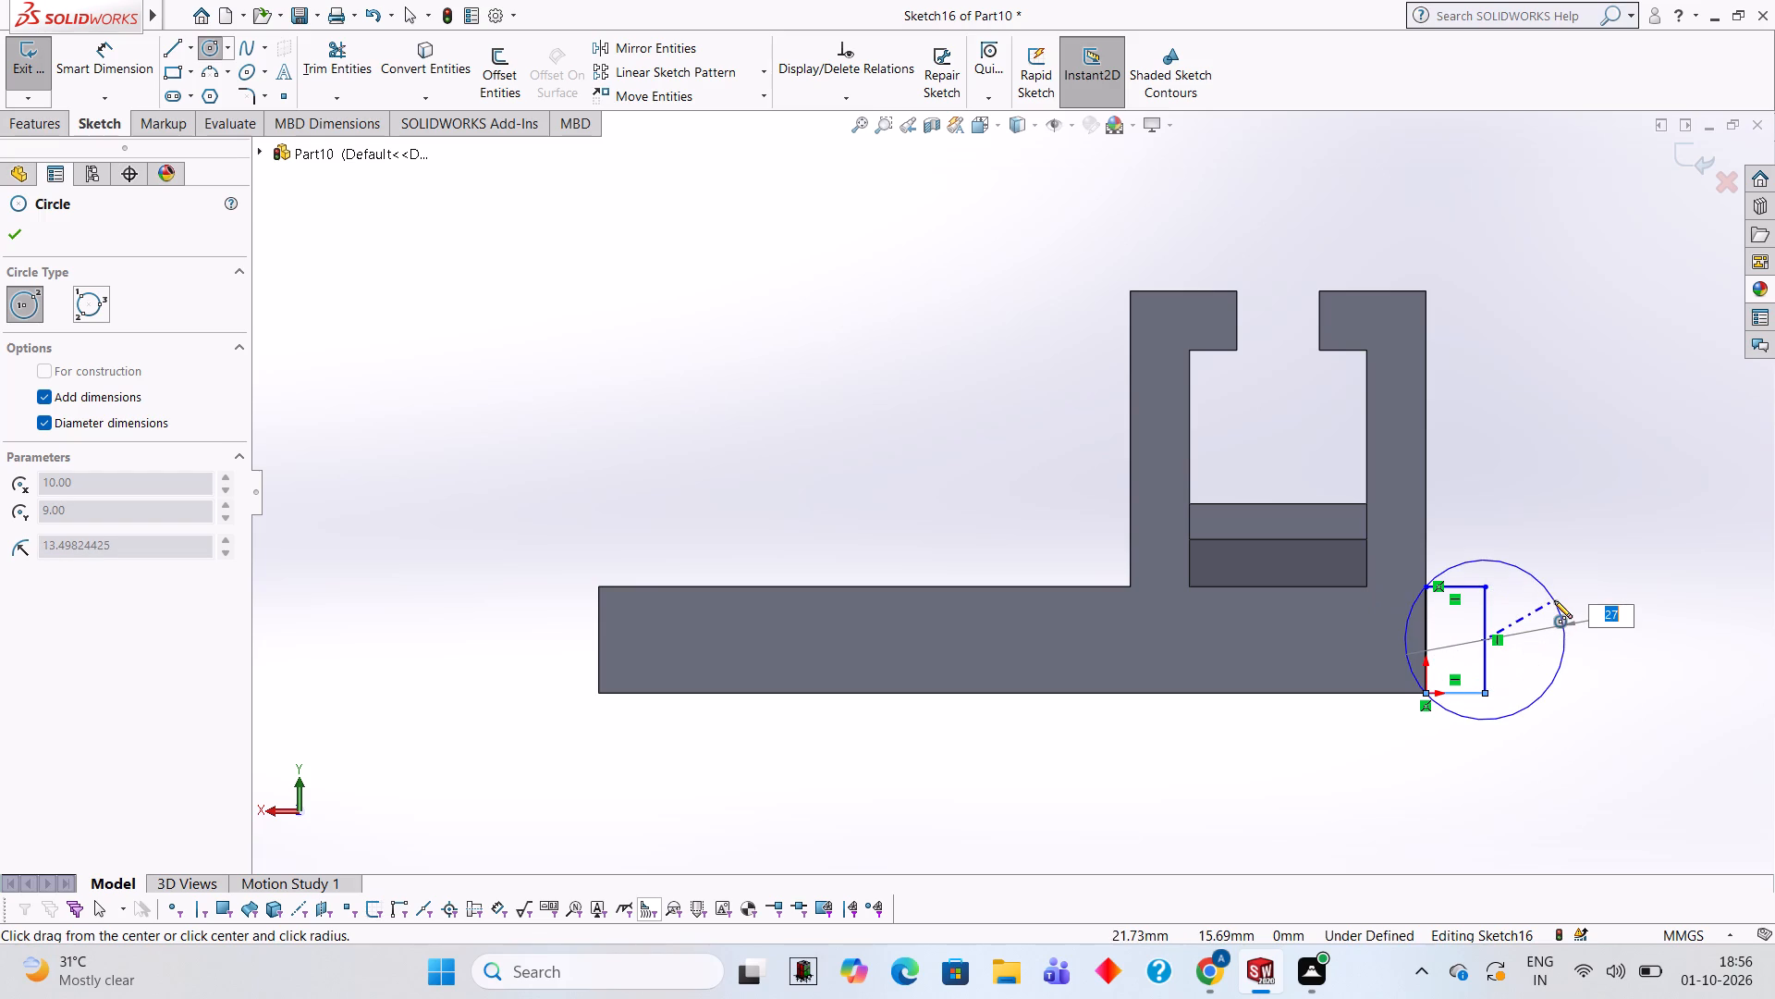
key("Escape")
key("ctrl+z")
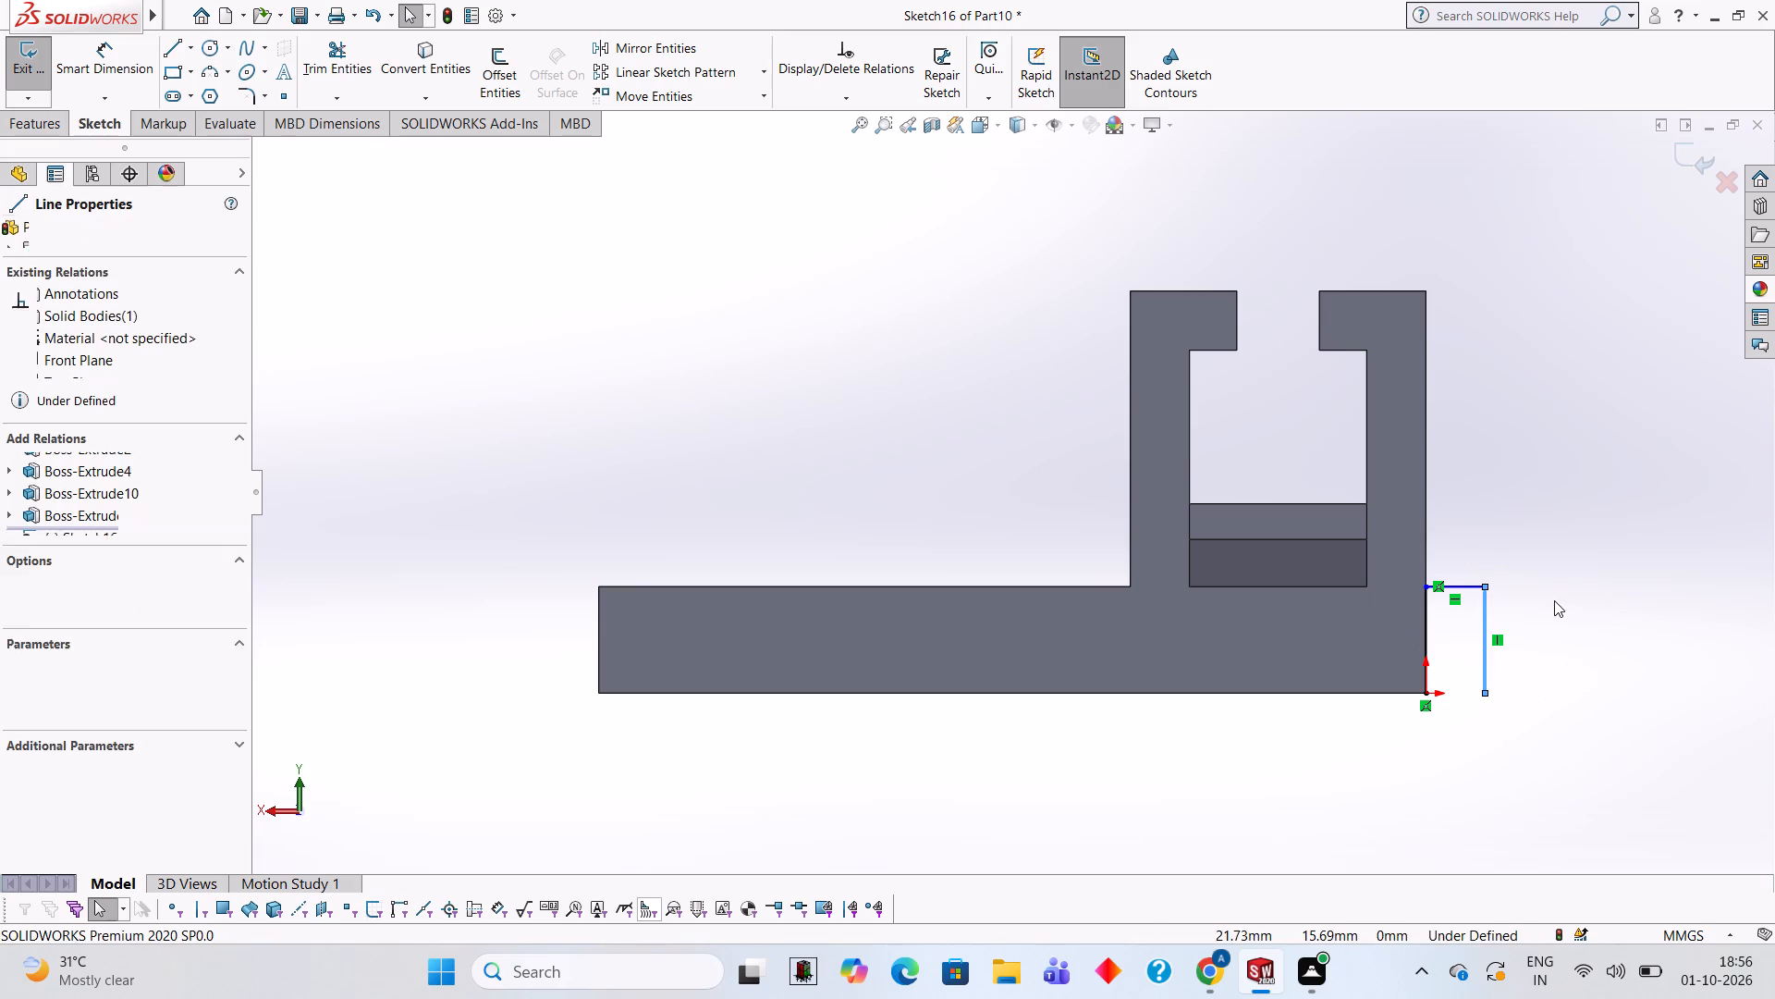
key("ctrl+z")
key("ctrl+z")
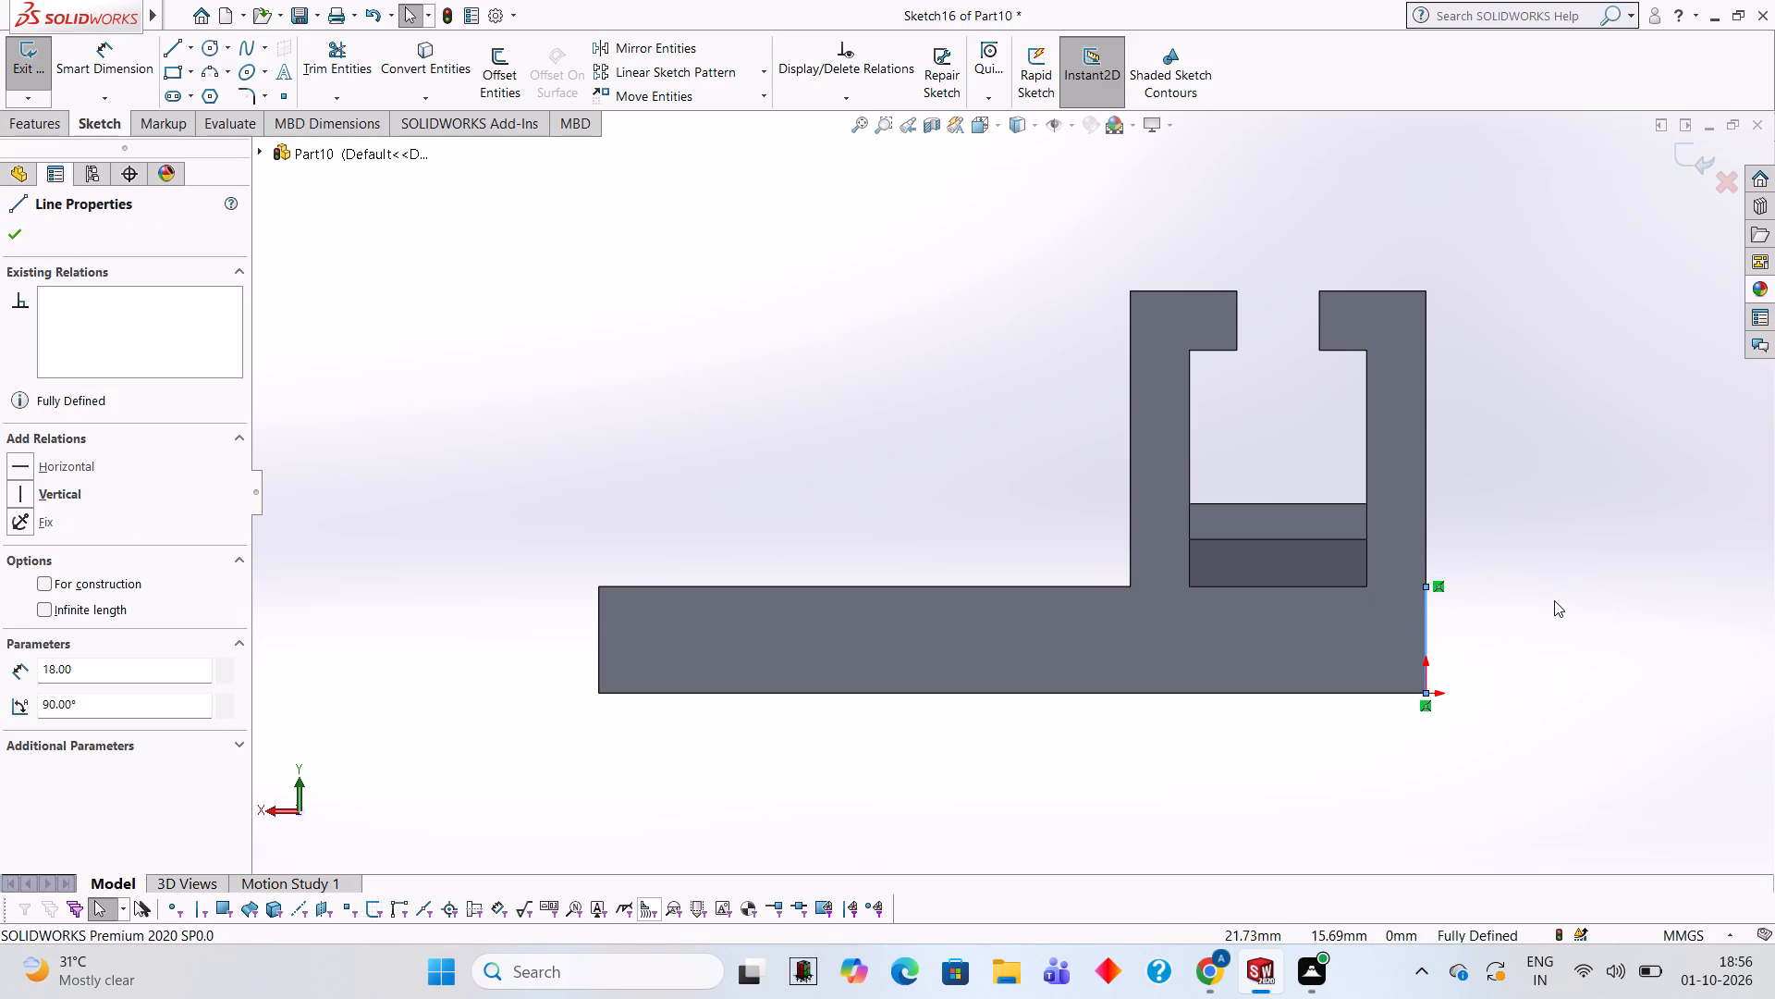
Draw a 20 mm horizontal line outward from the upper end of the 18 mm vertical line.
left_click(176, 58)
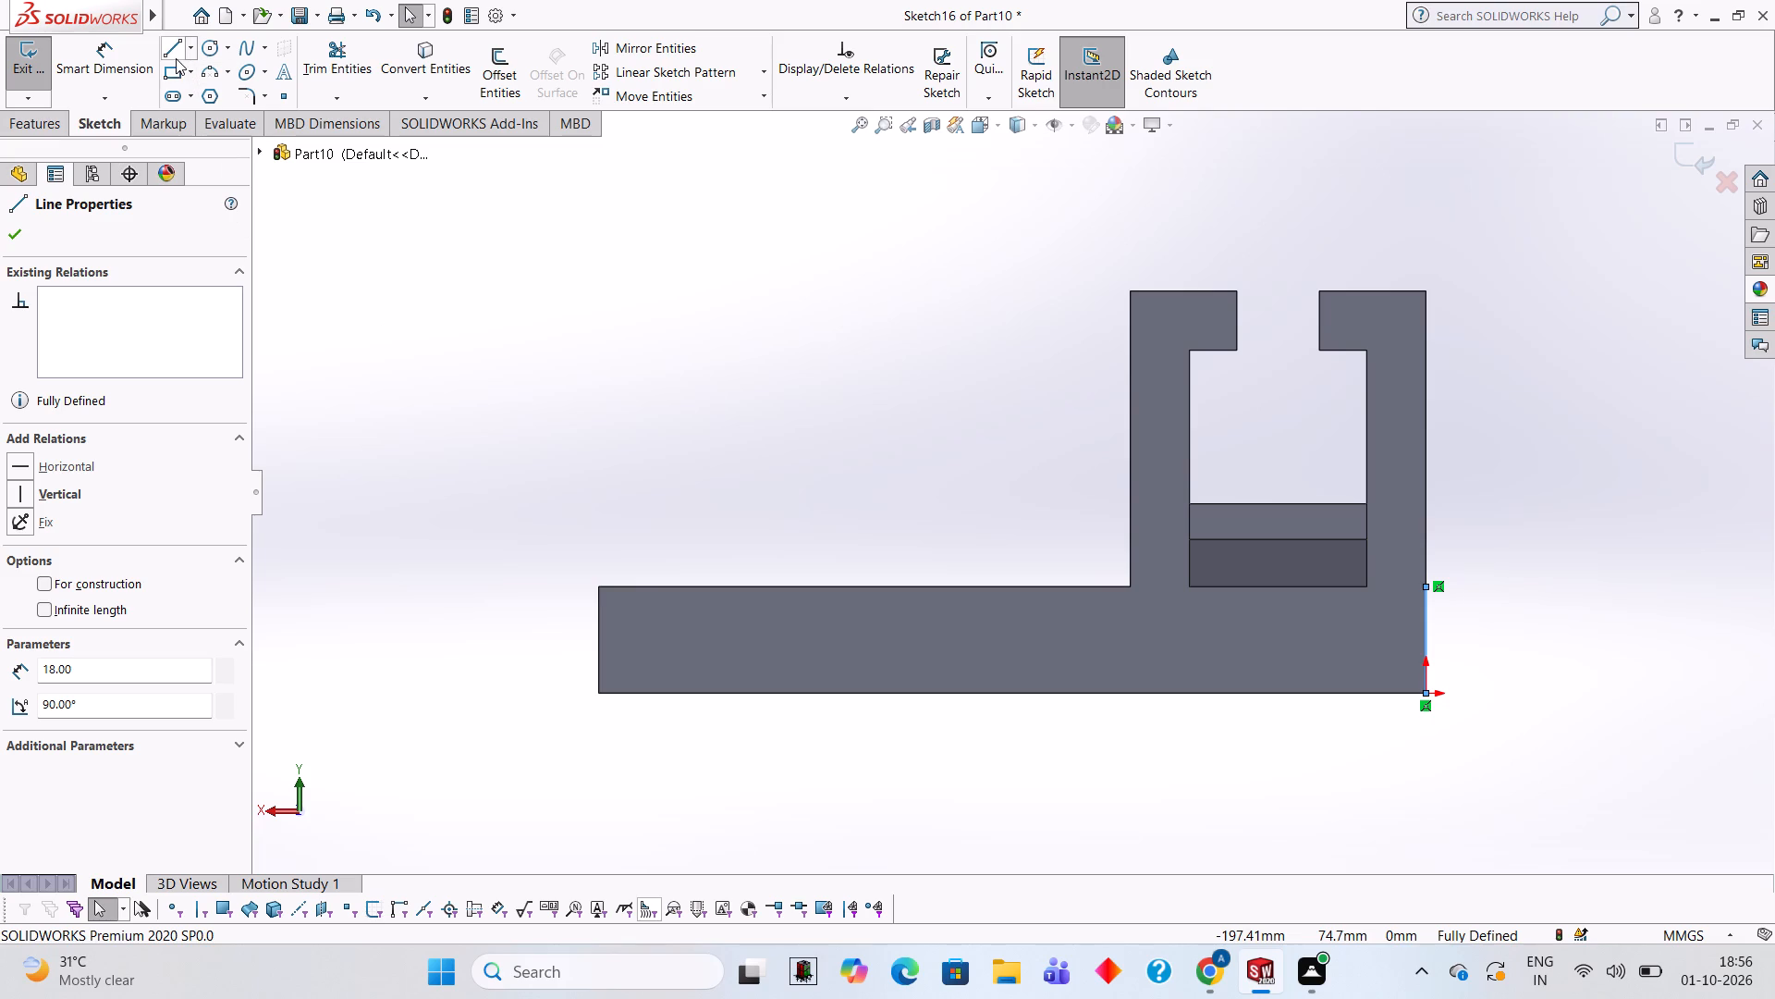
left_click(1426, 586)
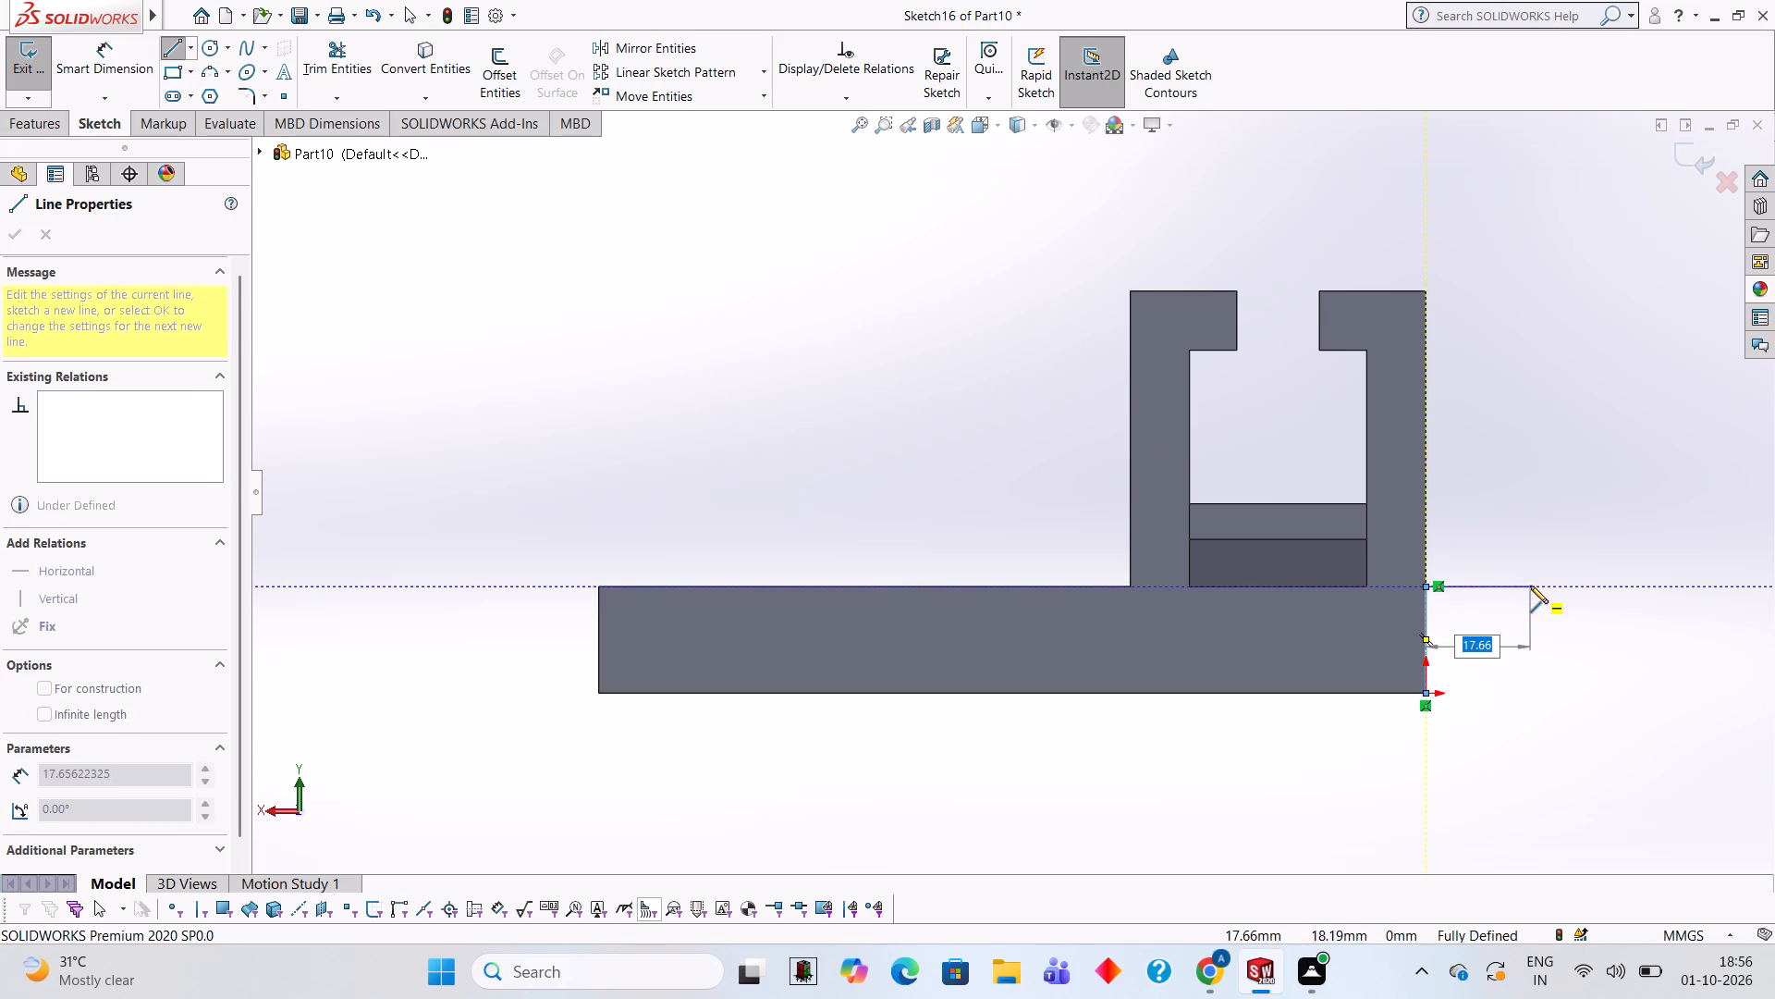
type("20")
key("Return")
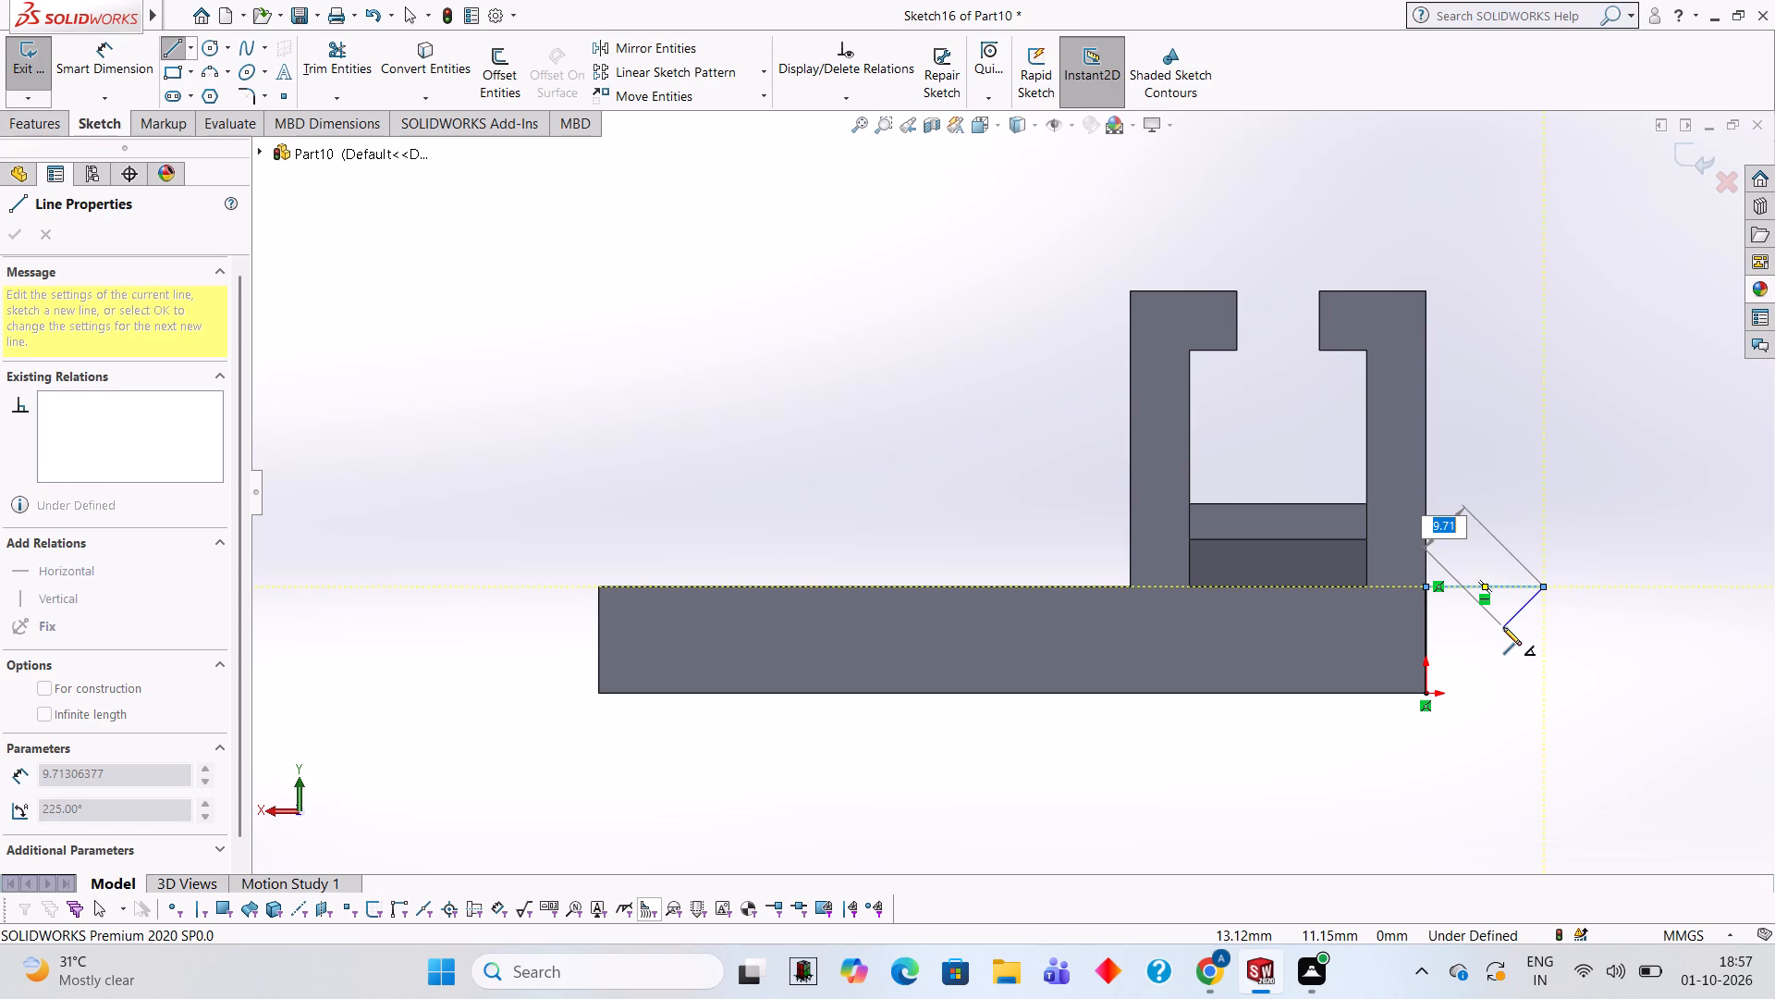
key("Escape")
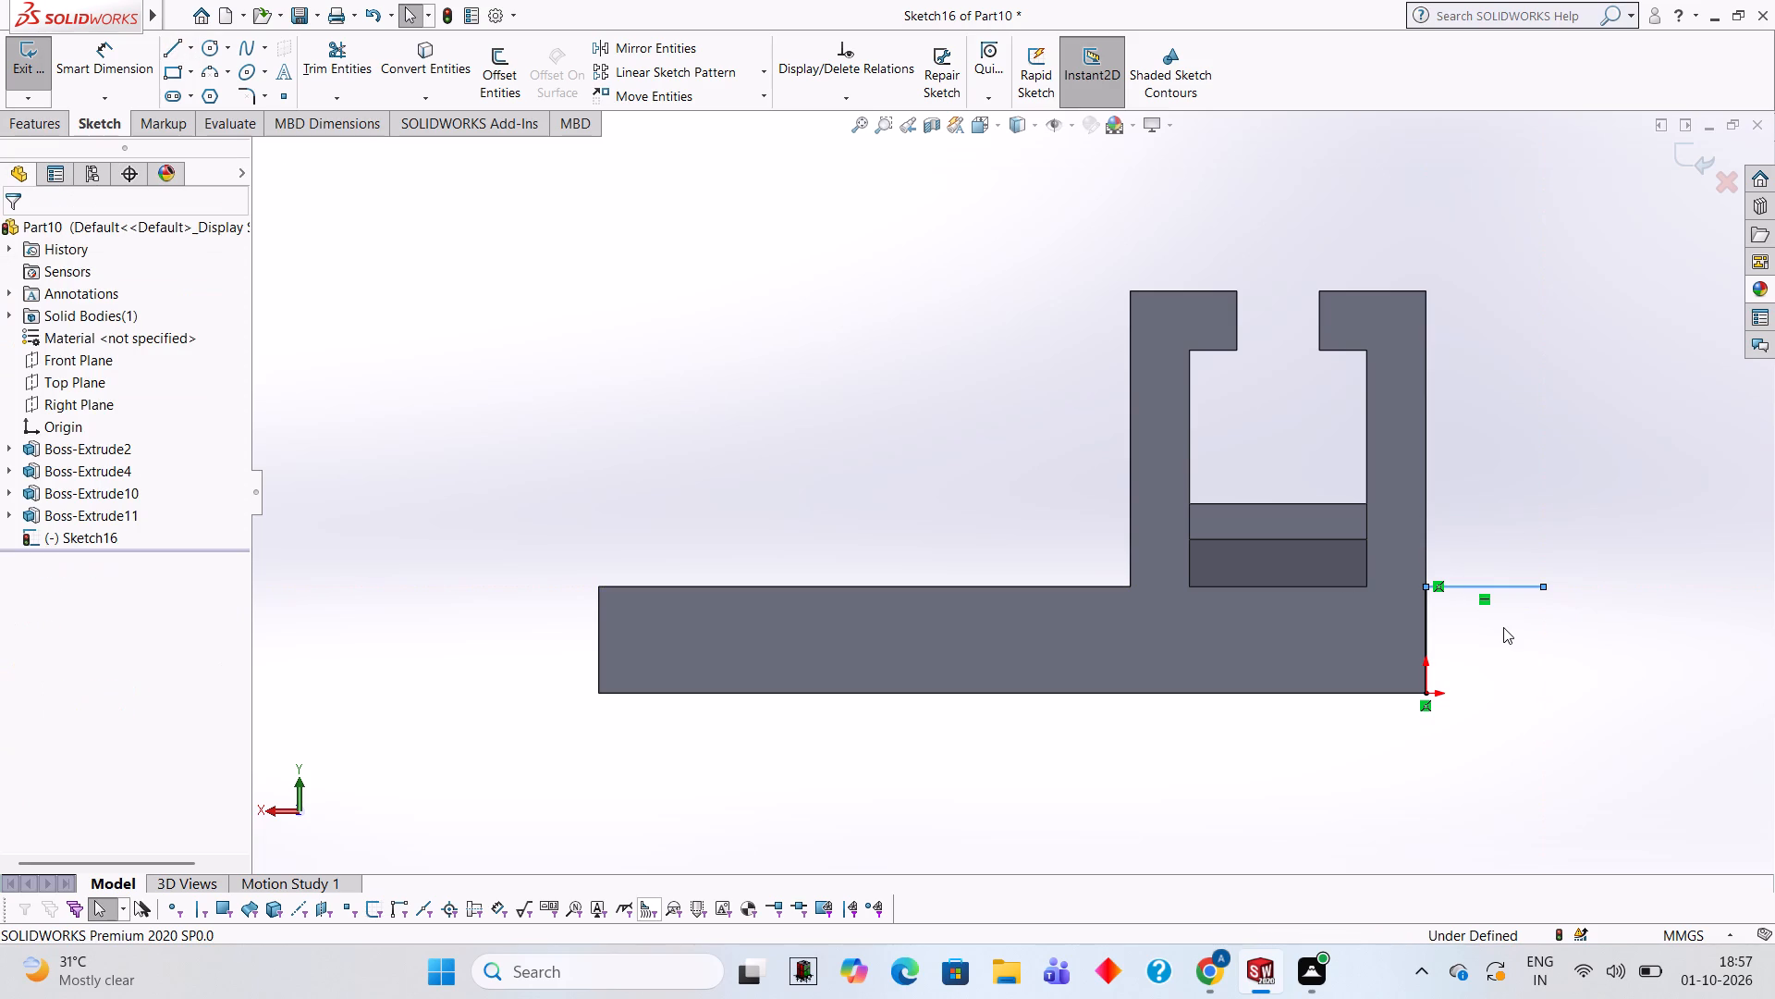
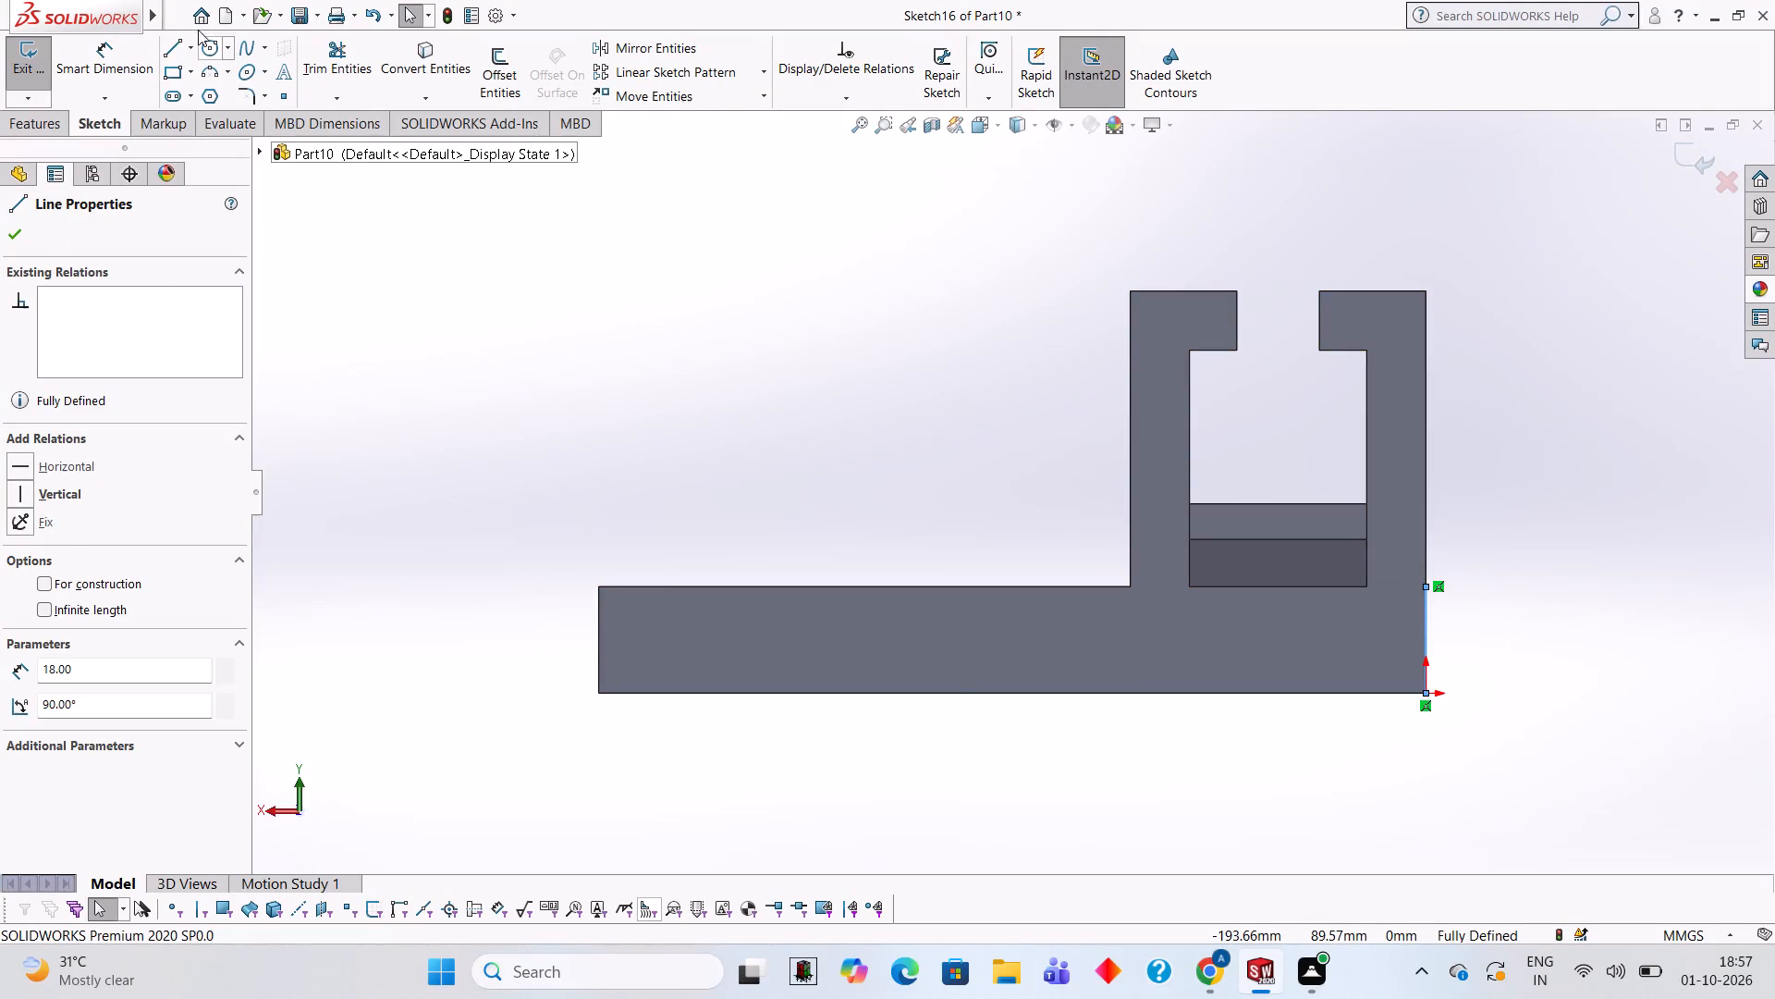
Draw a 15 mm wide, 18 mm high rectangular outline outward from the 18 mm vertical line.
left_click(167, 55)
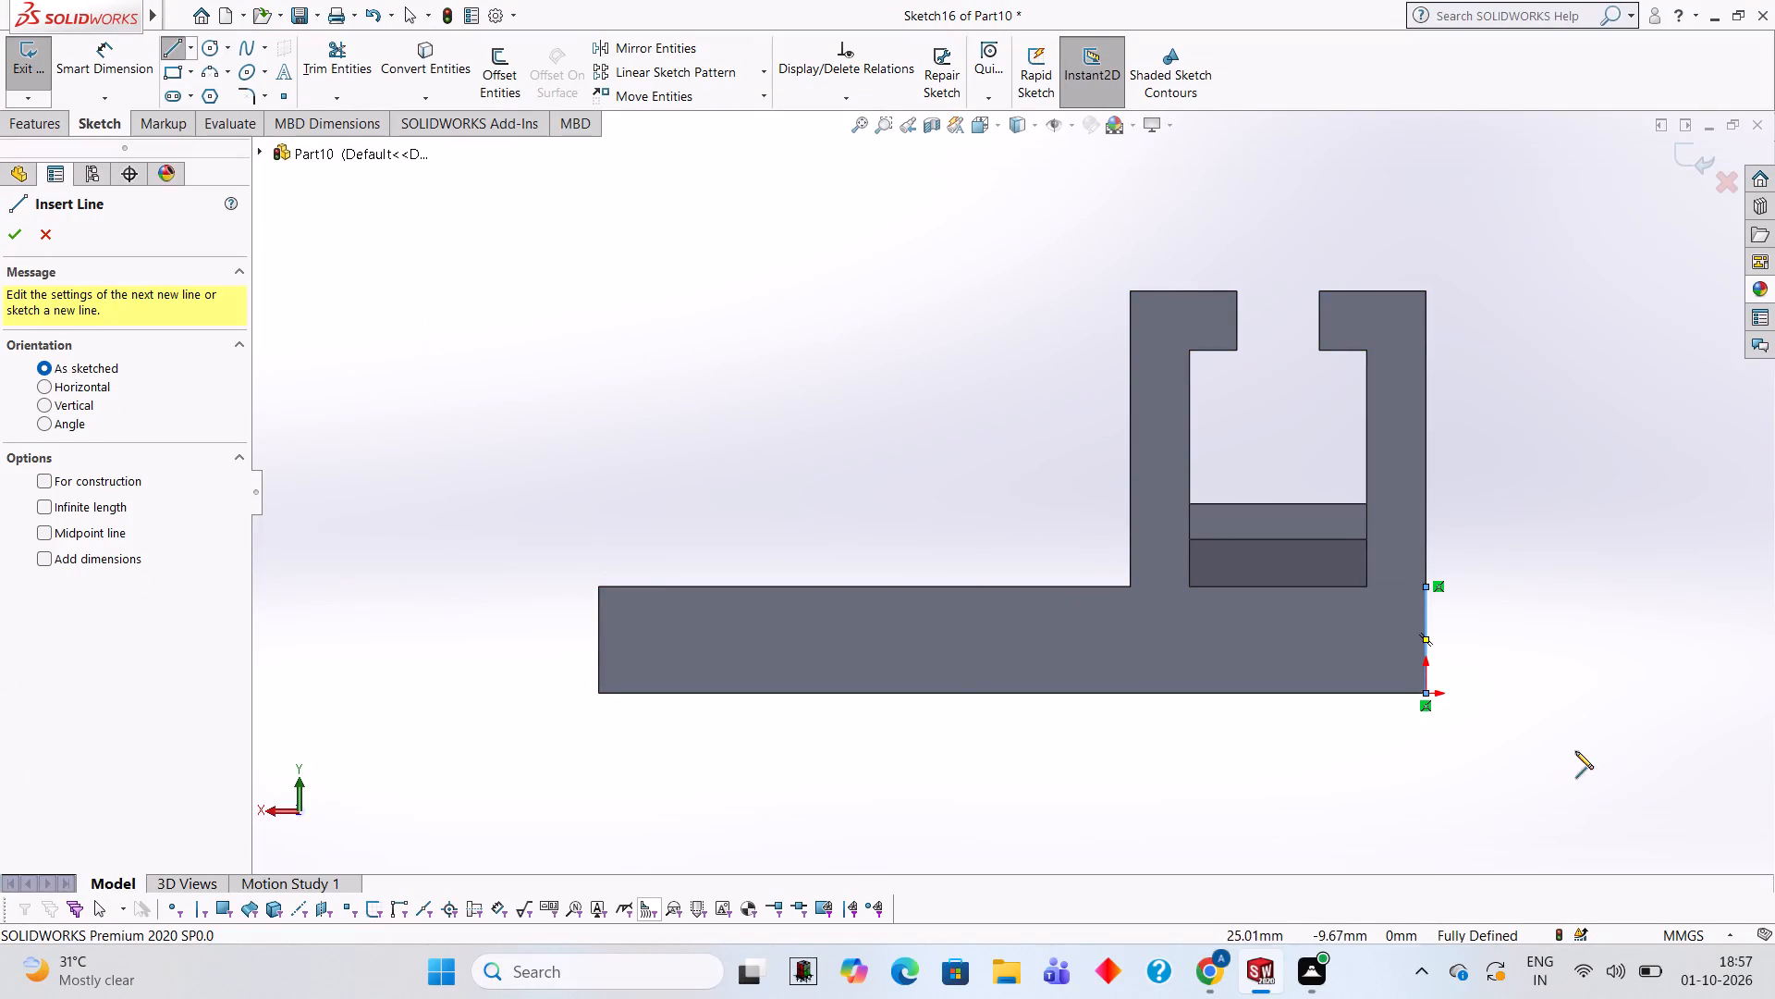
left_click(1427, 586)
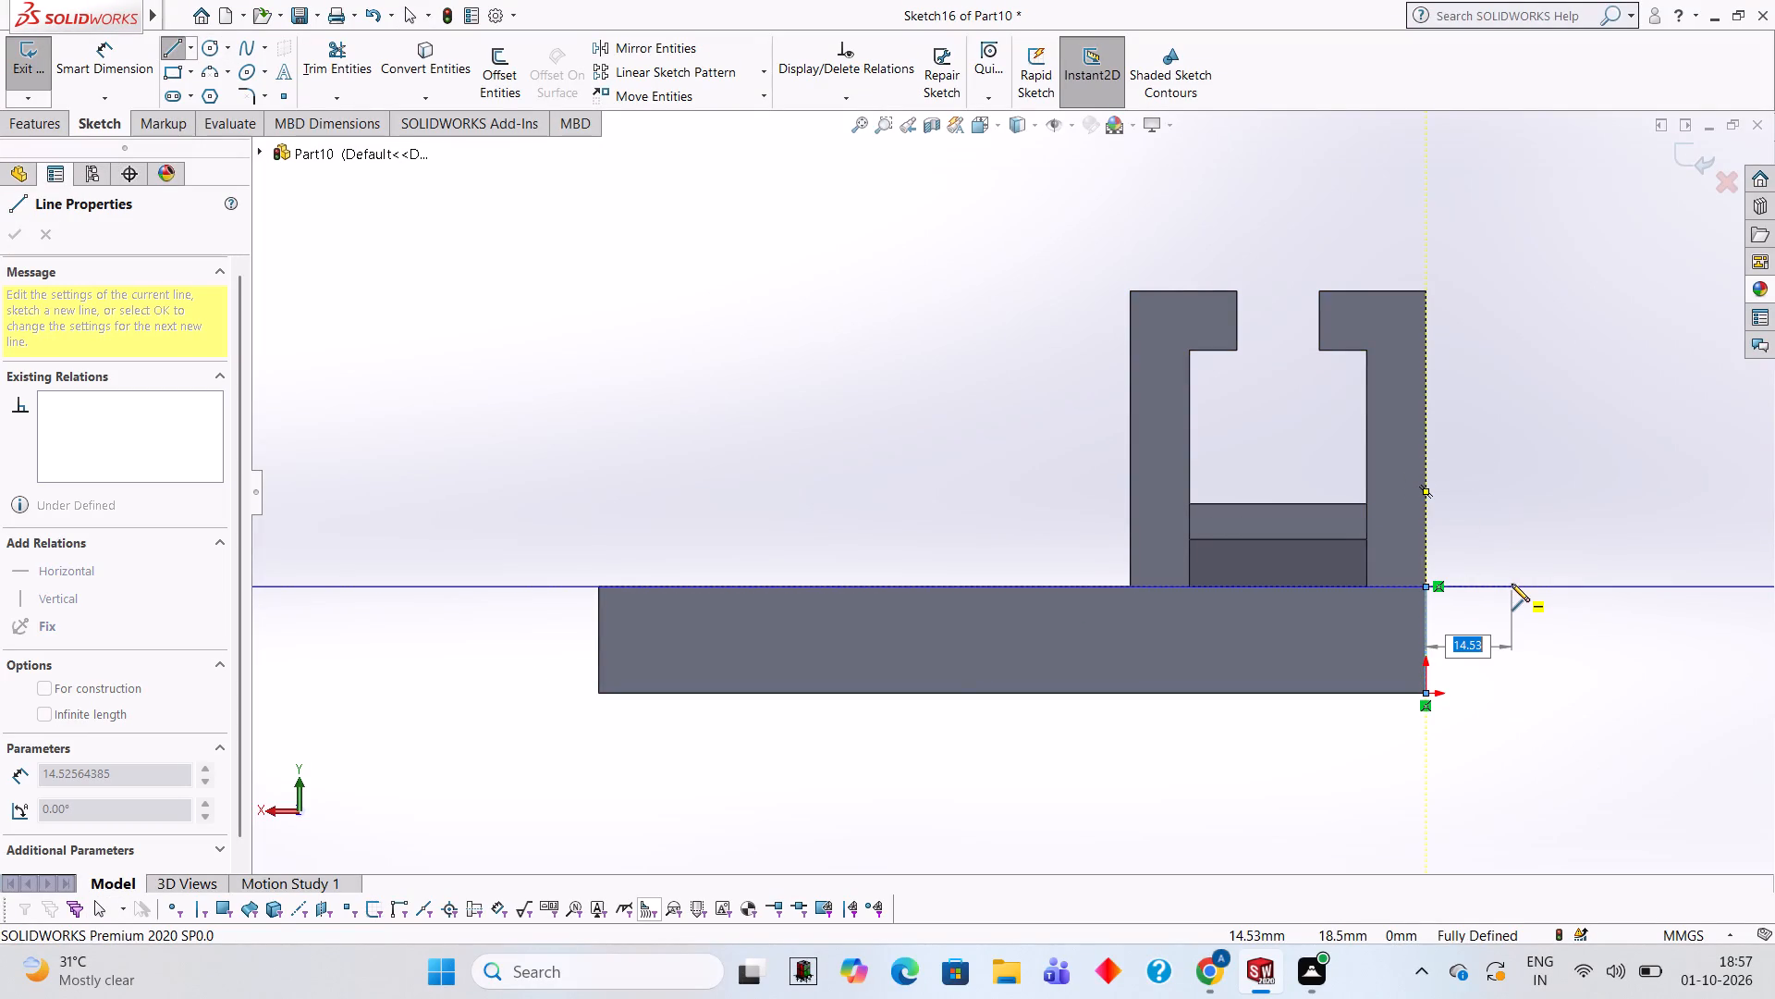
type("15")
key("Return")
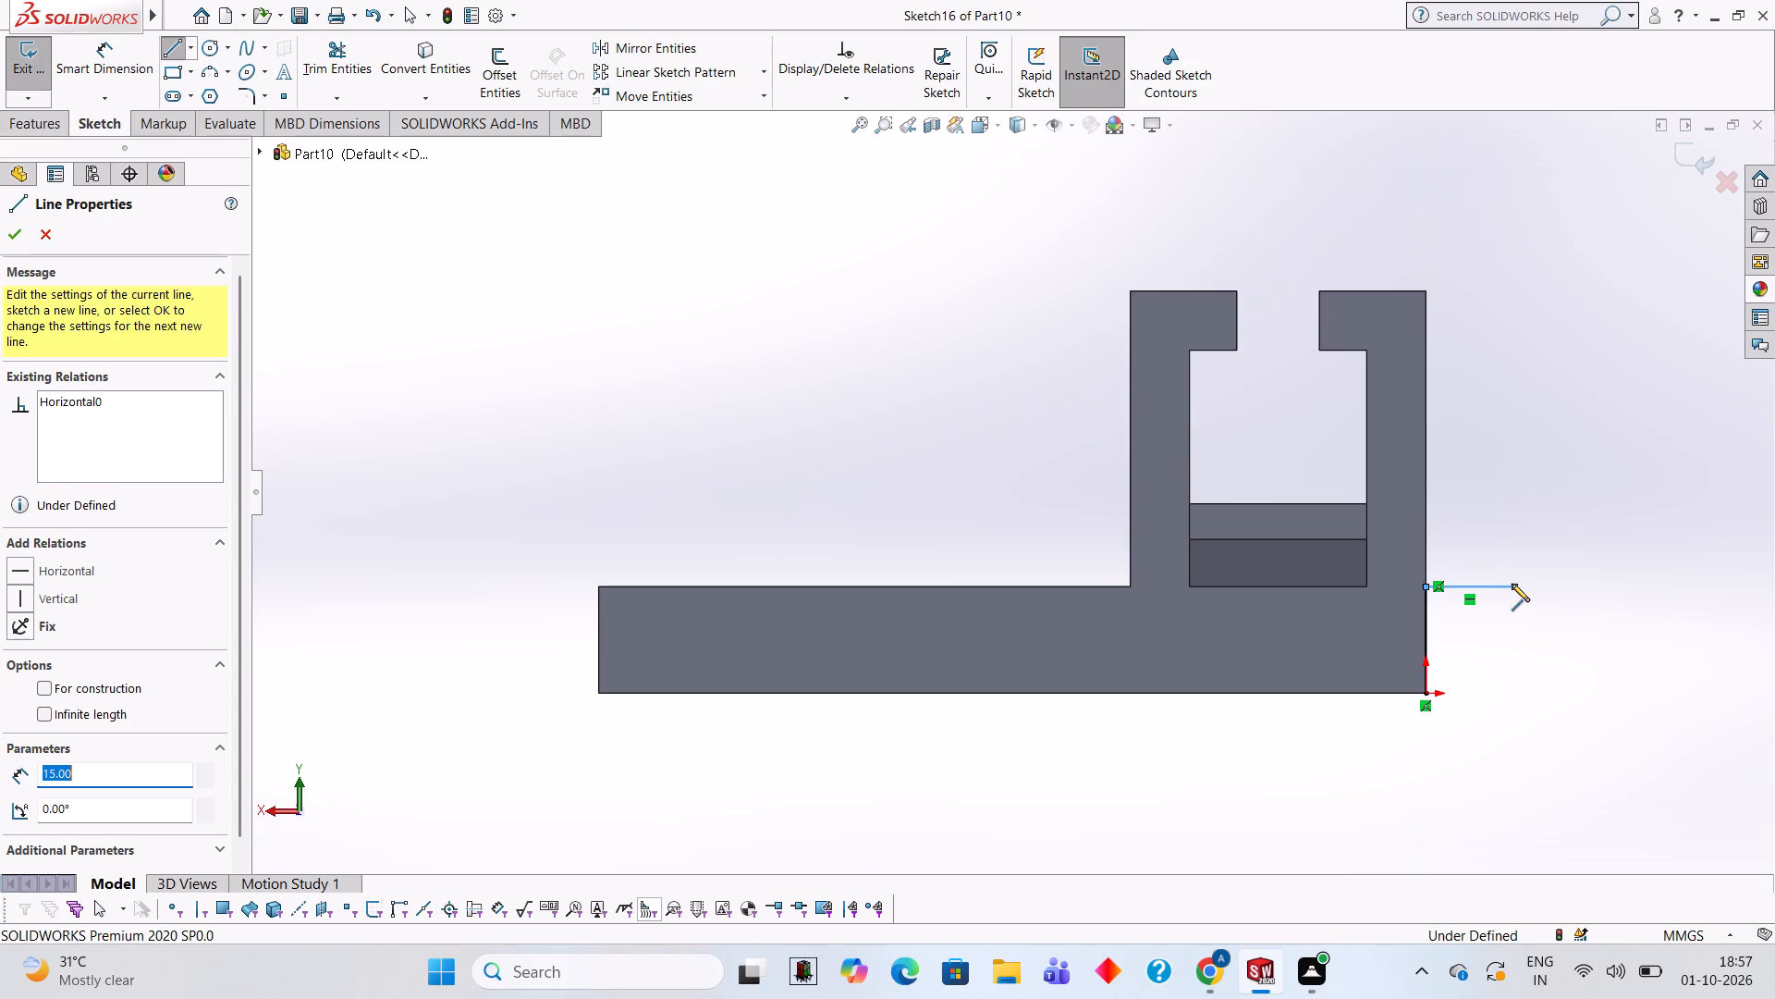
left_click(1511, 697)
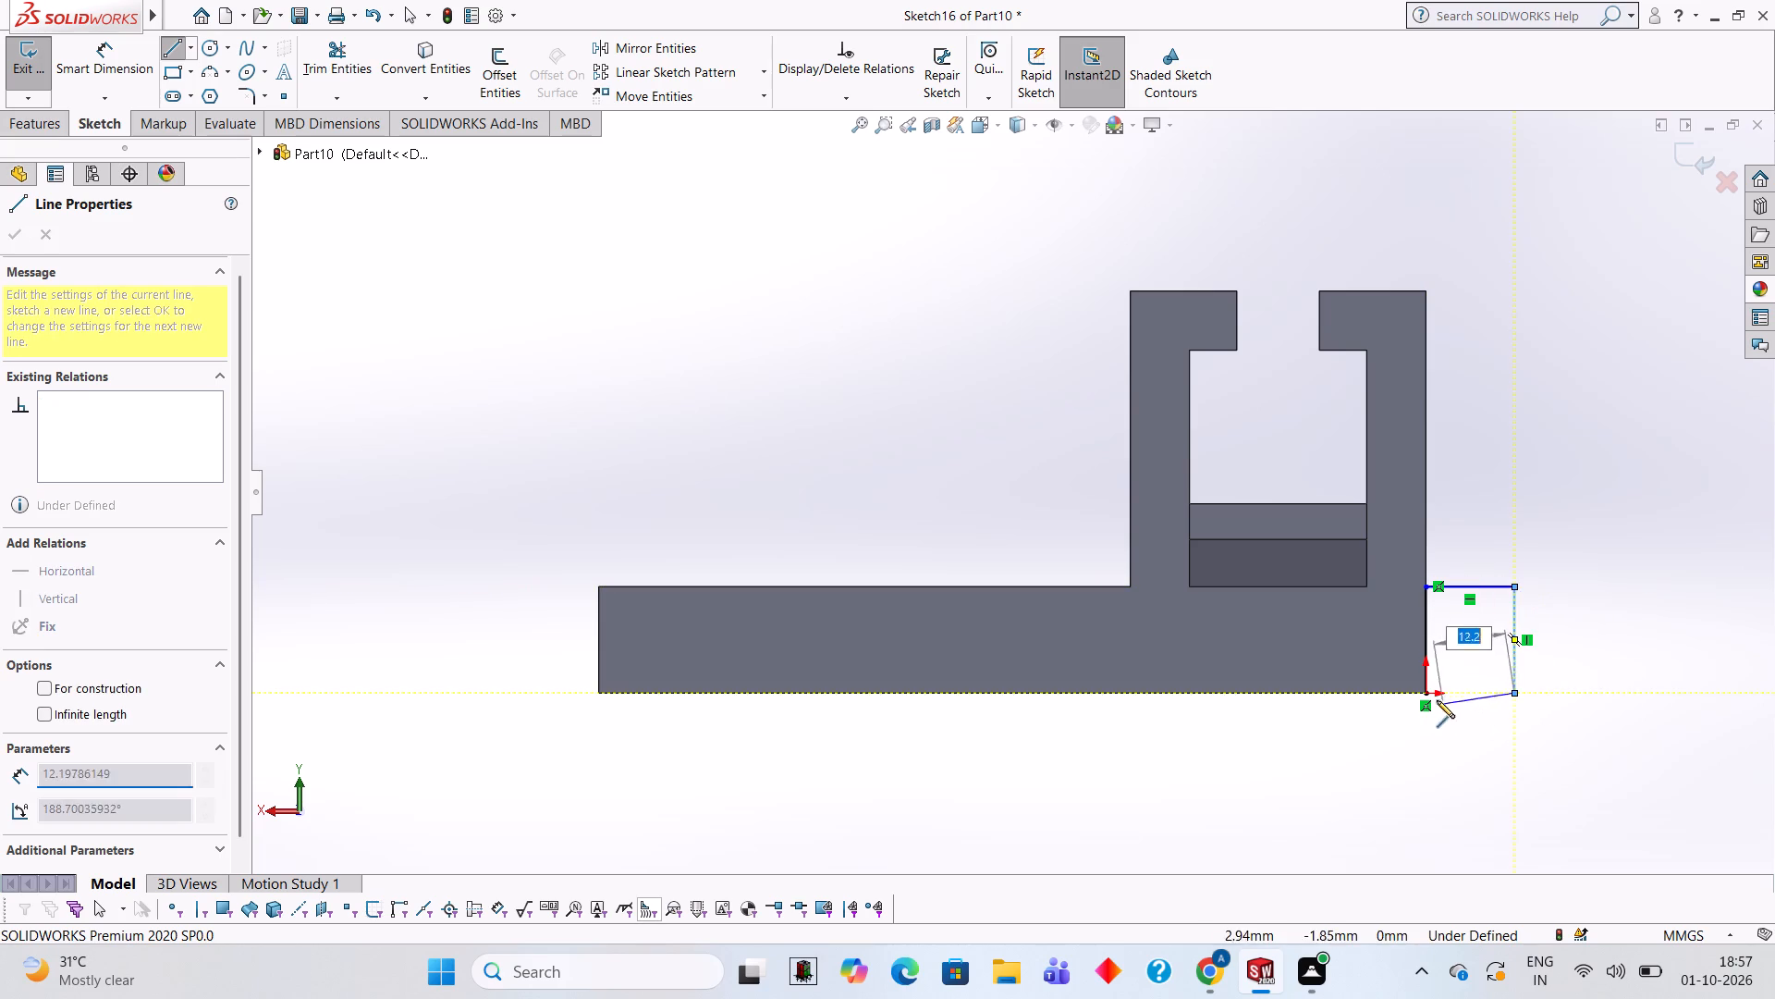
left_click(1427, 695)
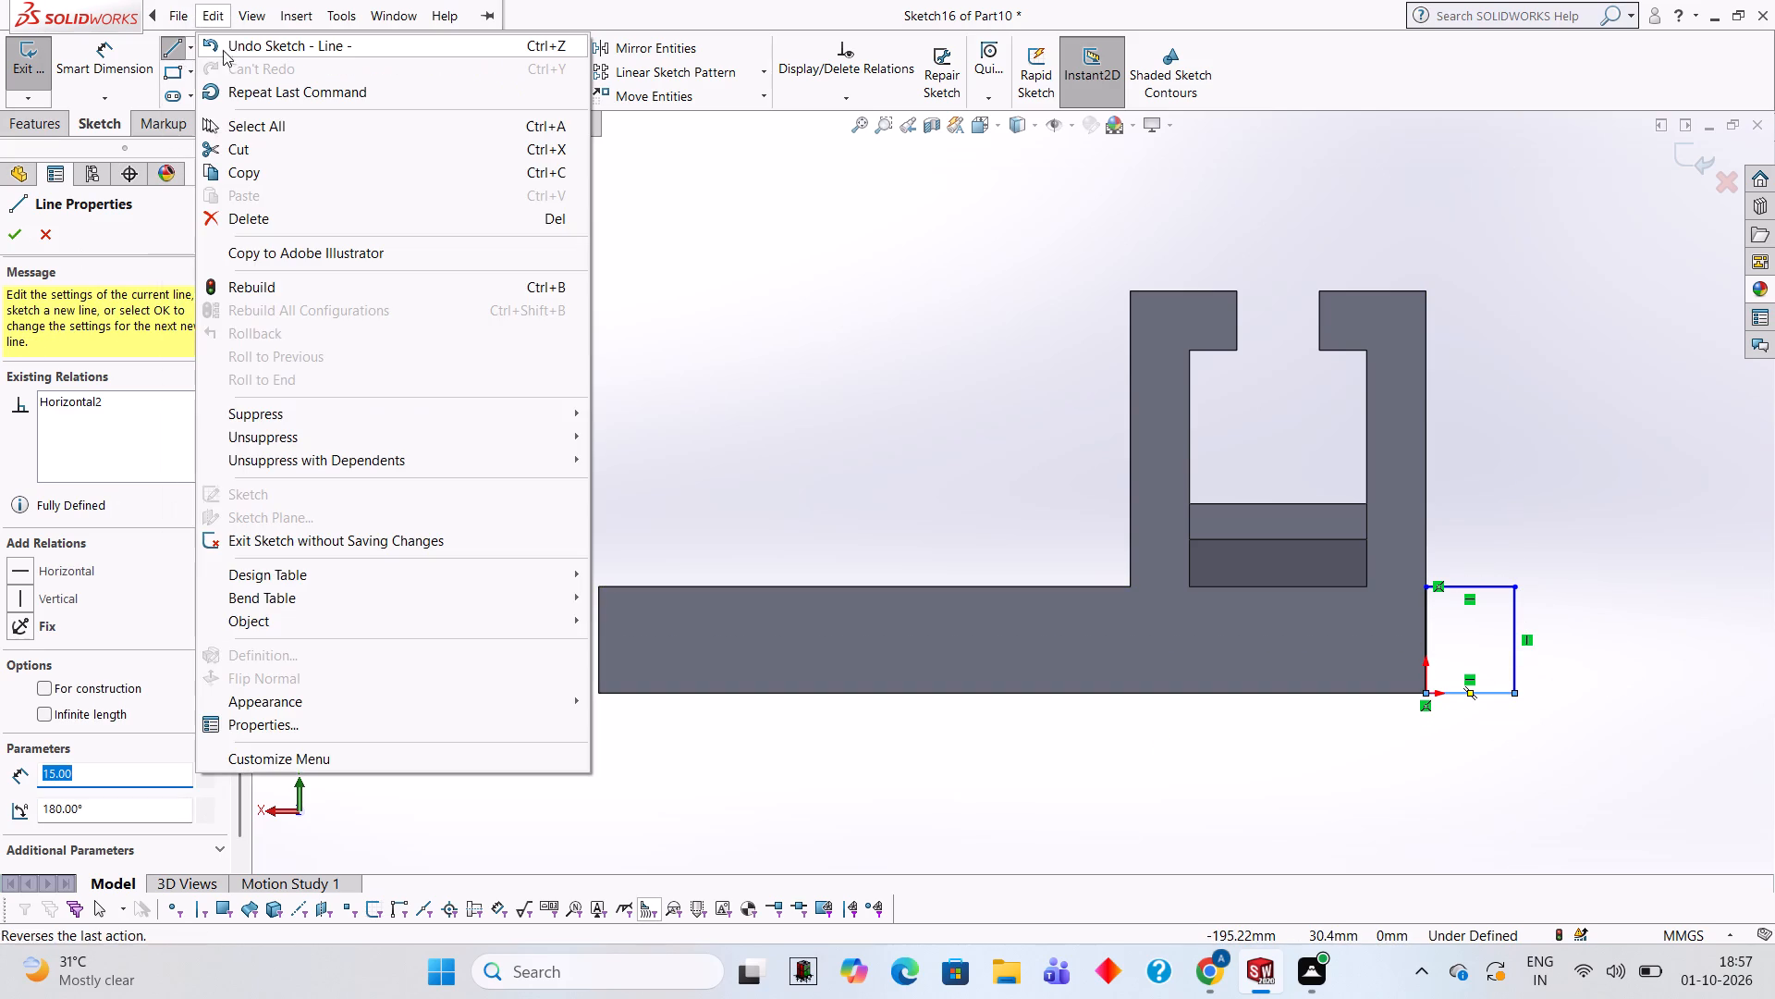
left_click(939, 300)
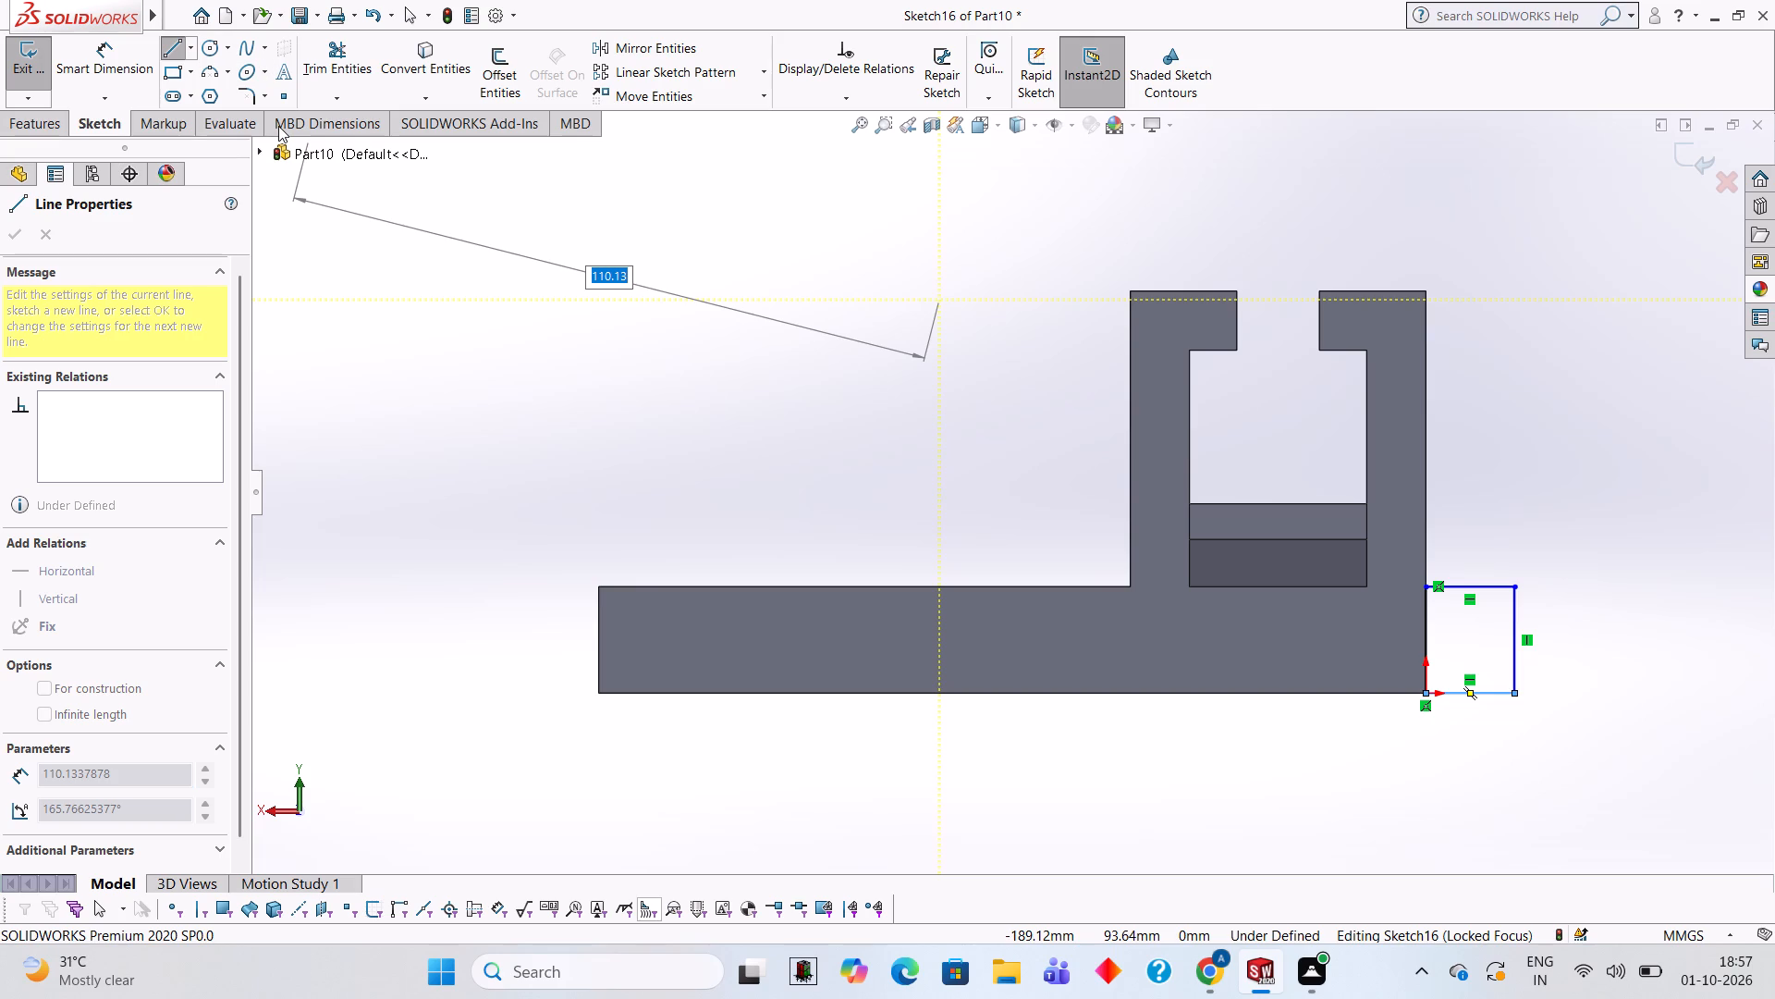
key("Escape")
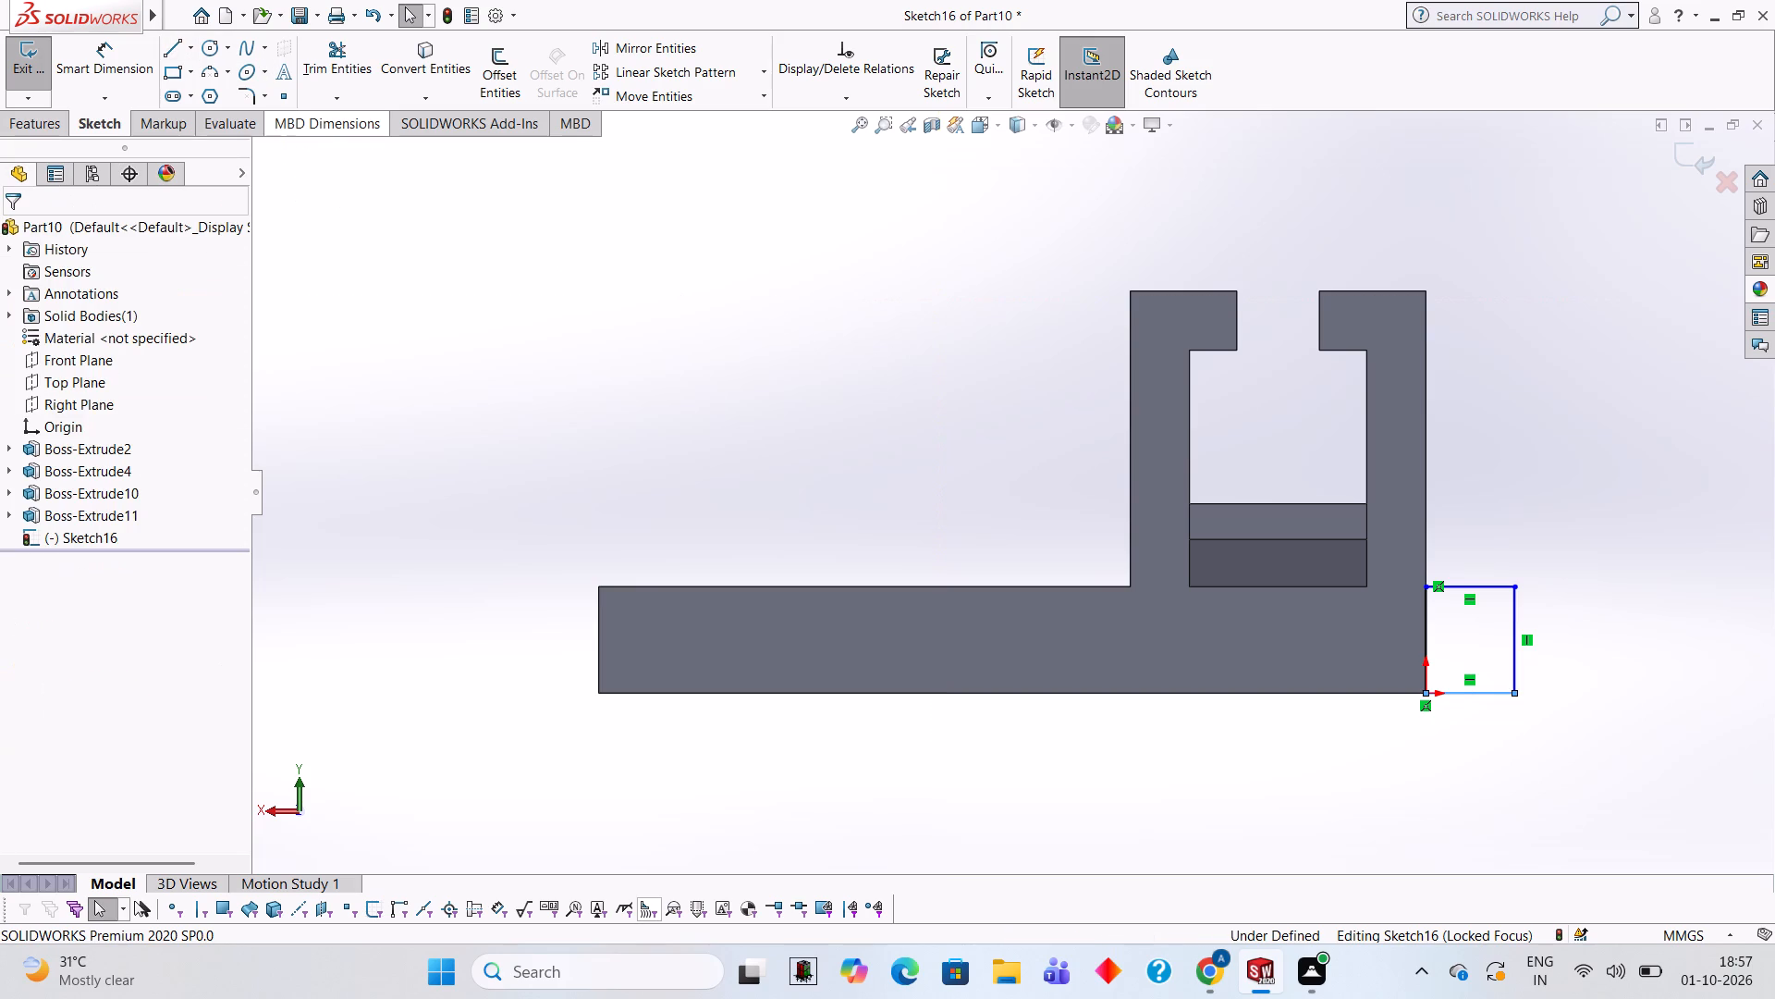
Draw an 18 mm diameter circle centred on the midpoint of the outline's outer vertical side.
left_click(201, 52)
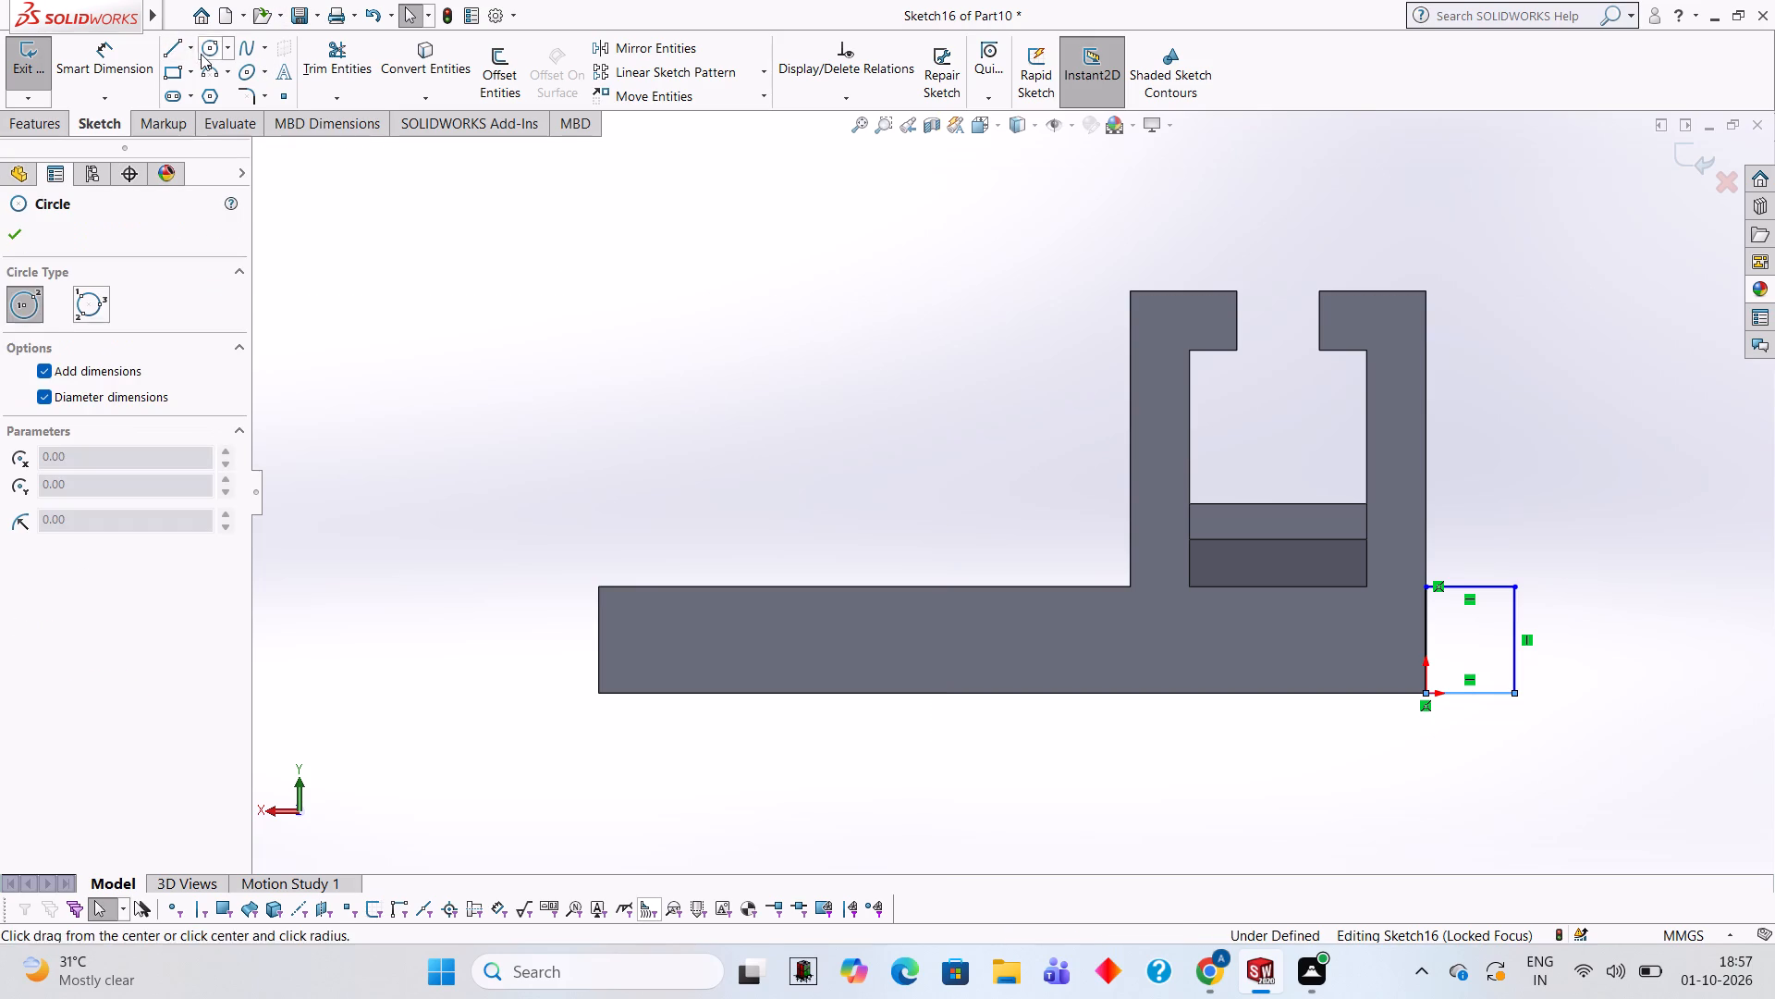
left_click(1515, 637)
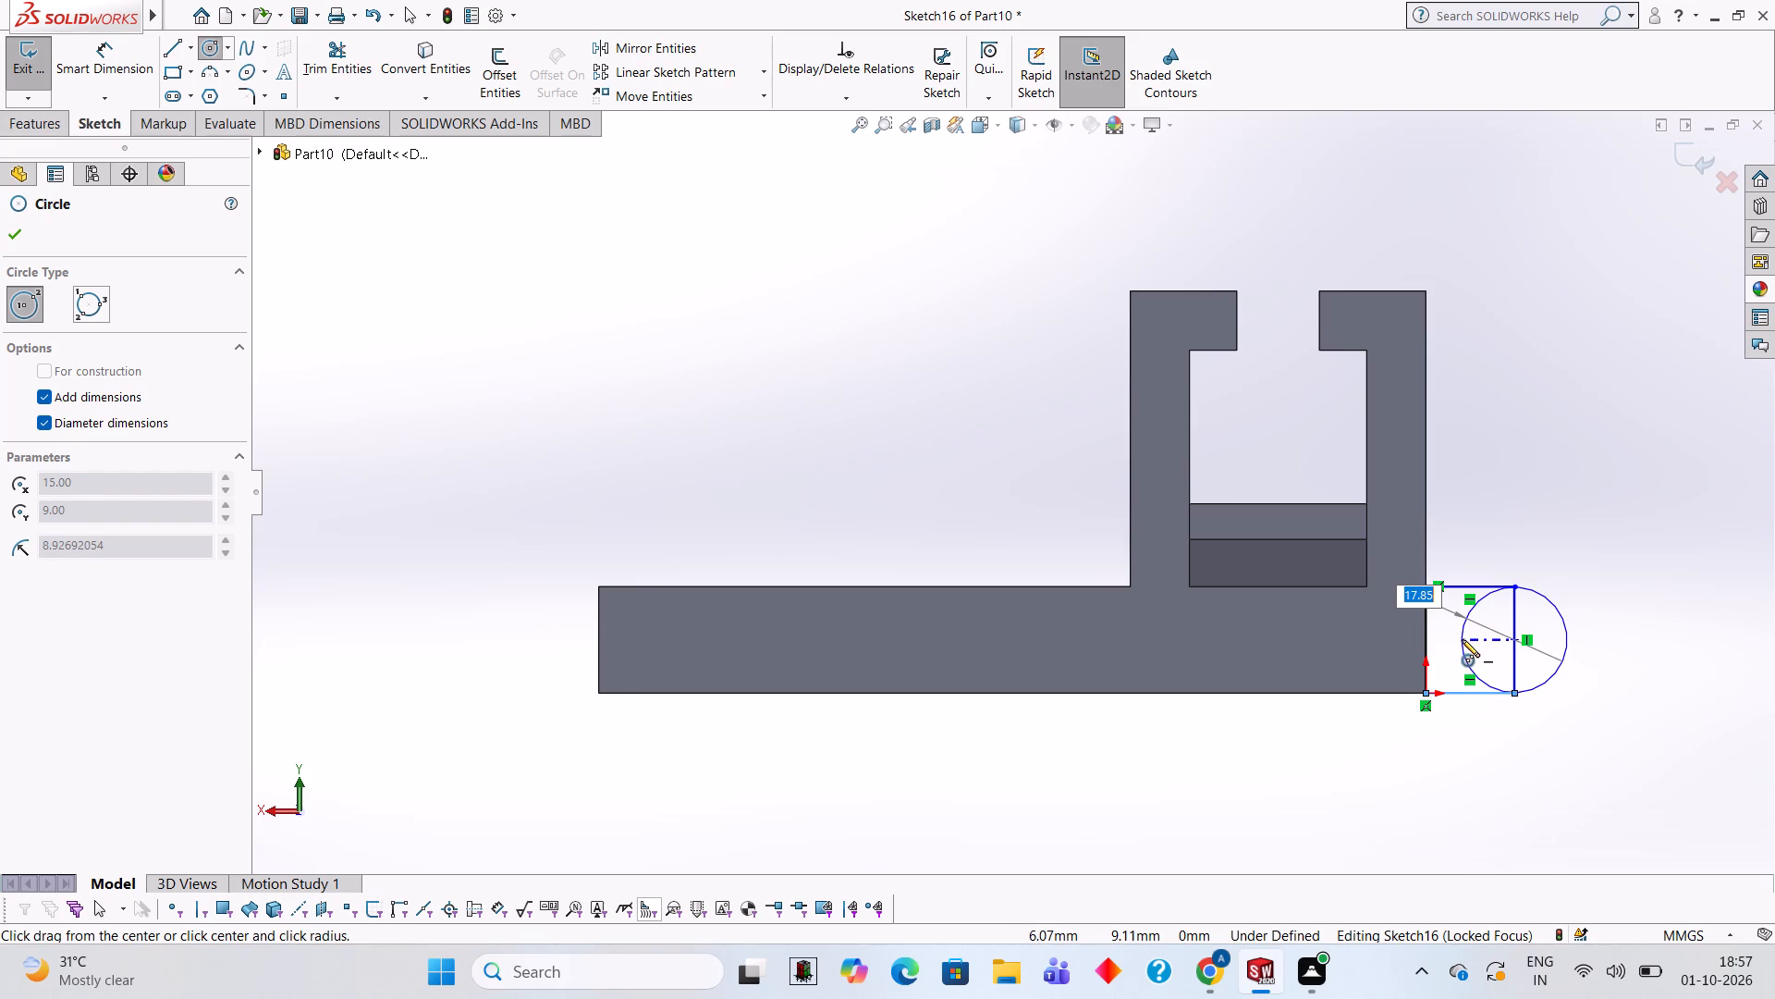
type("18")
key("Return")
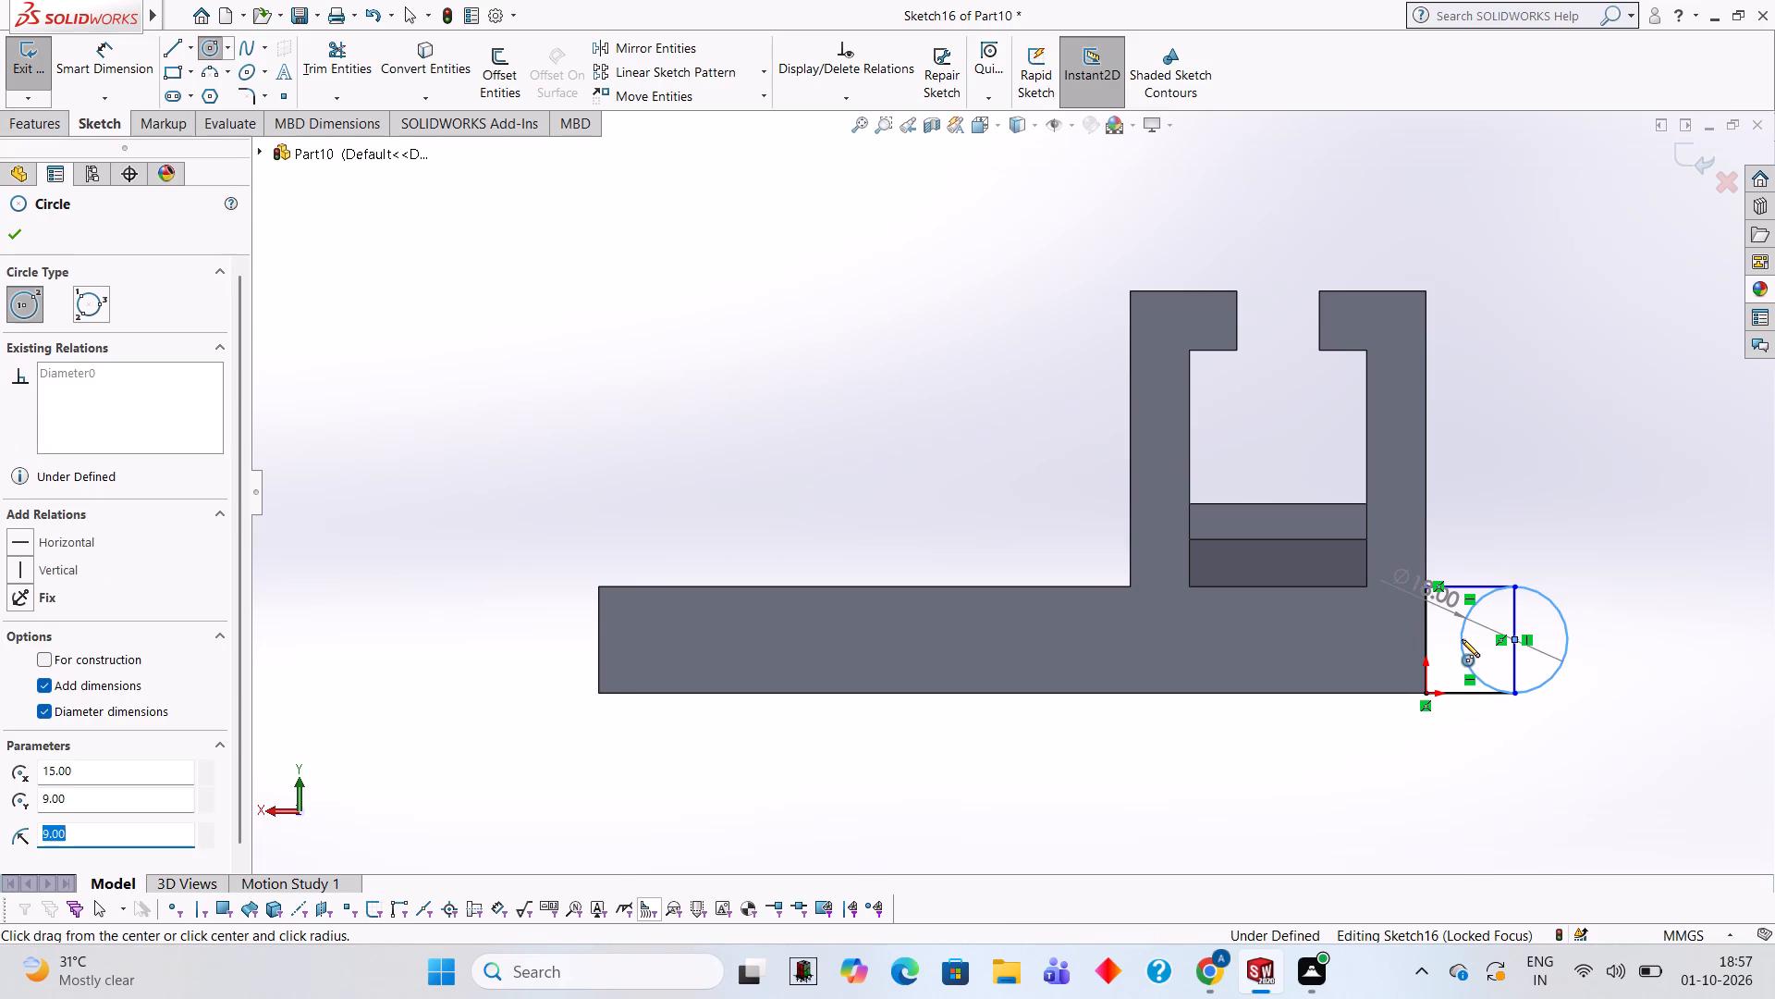
Check the horizontal distance from the 18 mm line's upper end to the circle's outermost point.
left_click(171, 52)
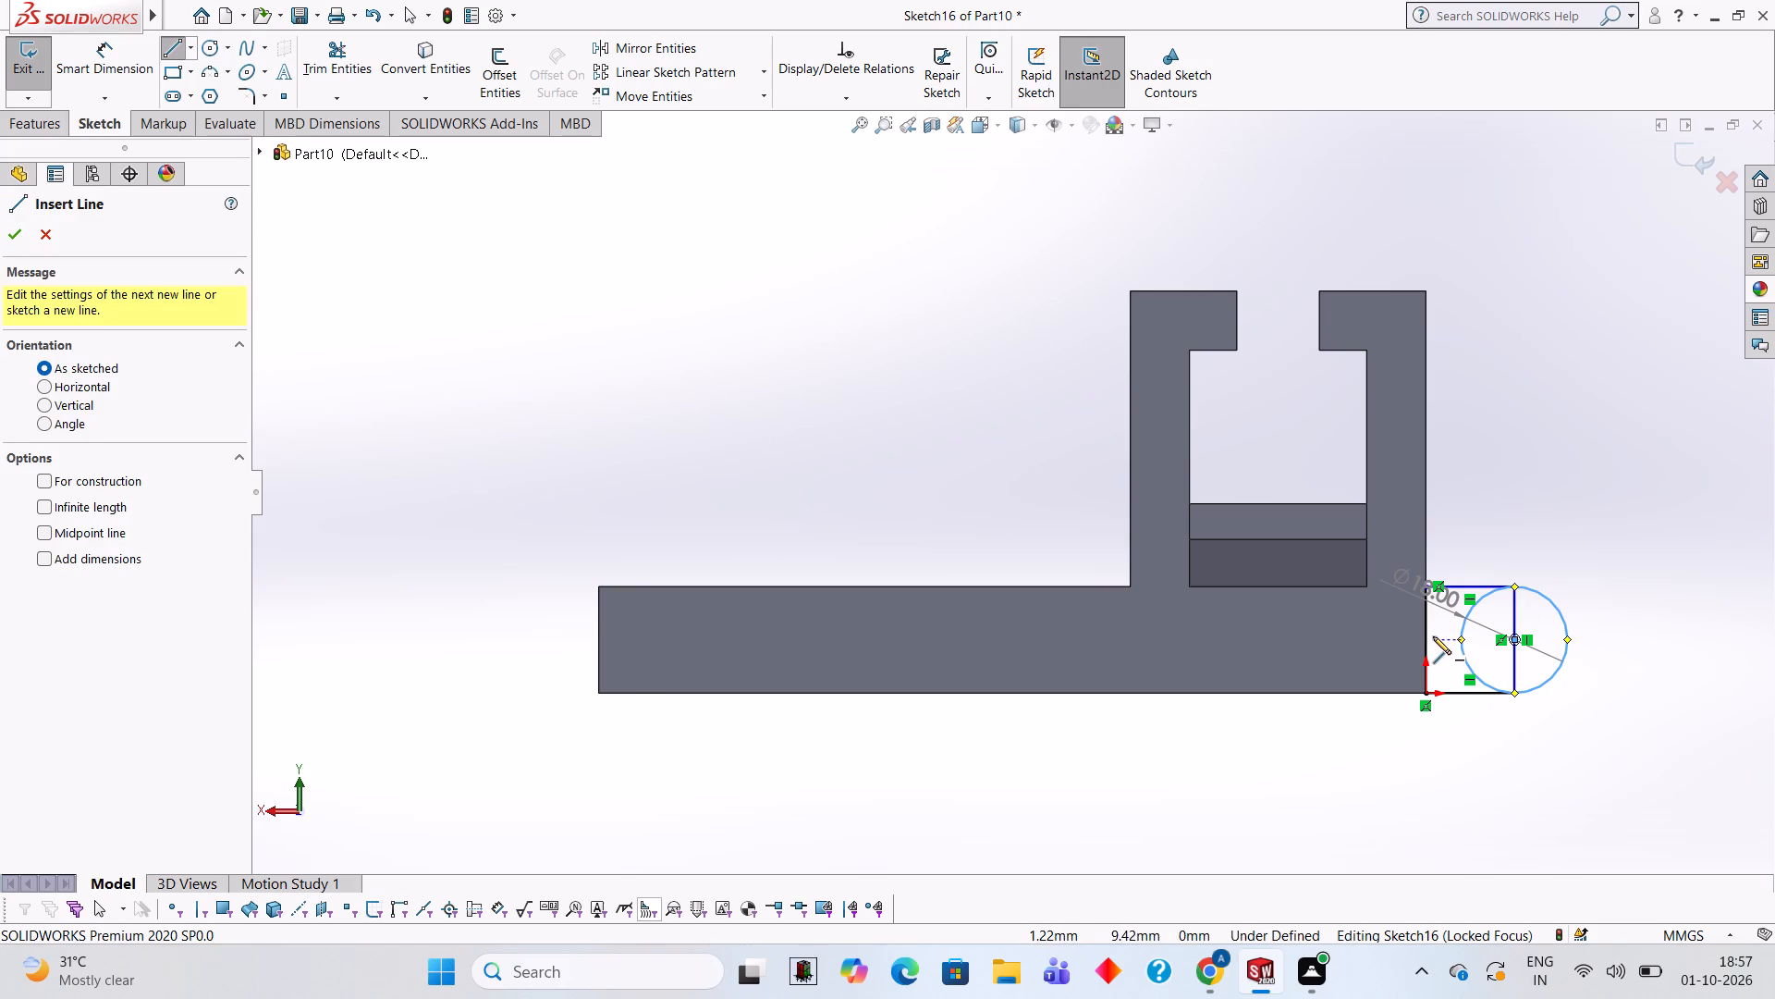
left_click(1424, 585)
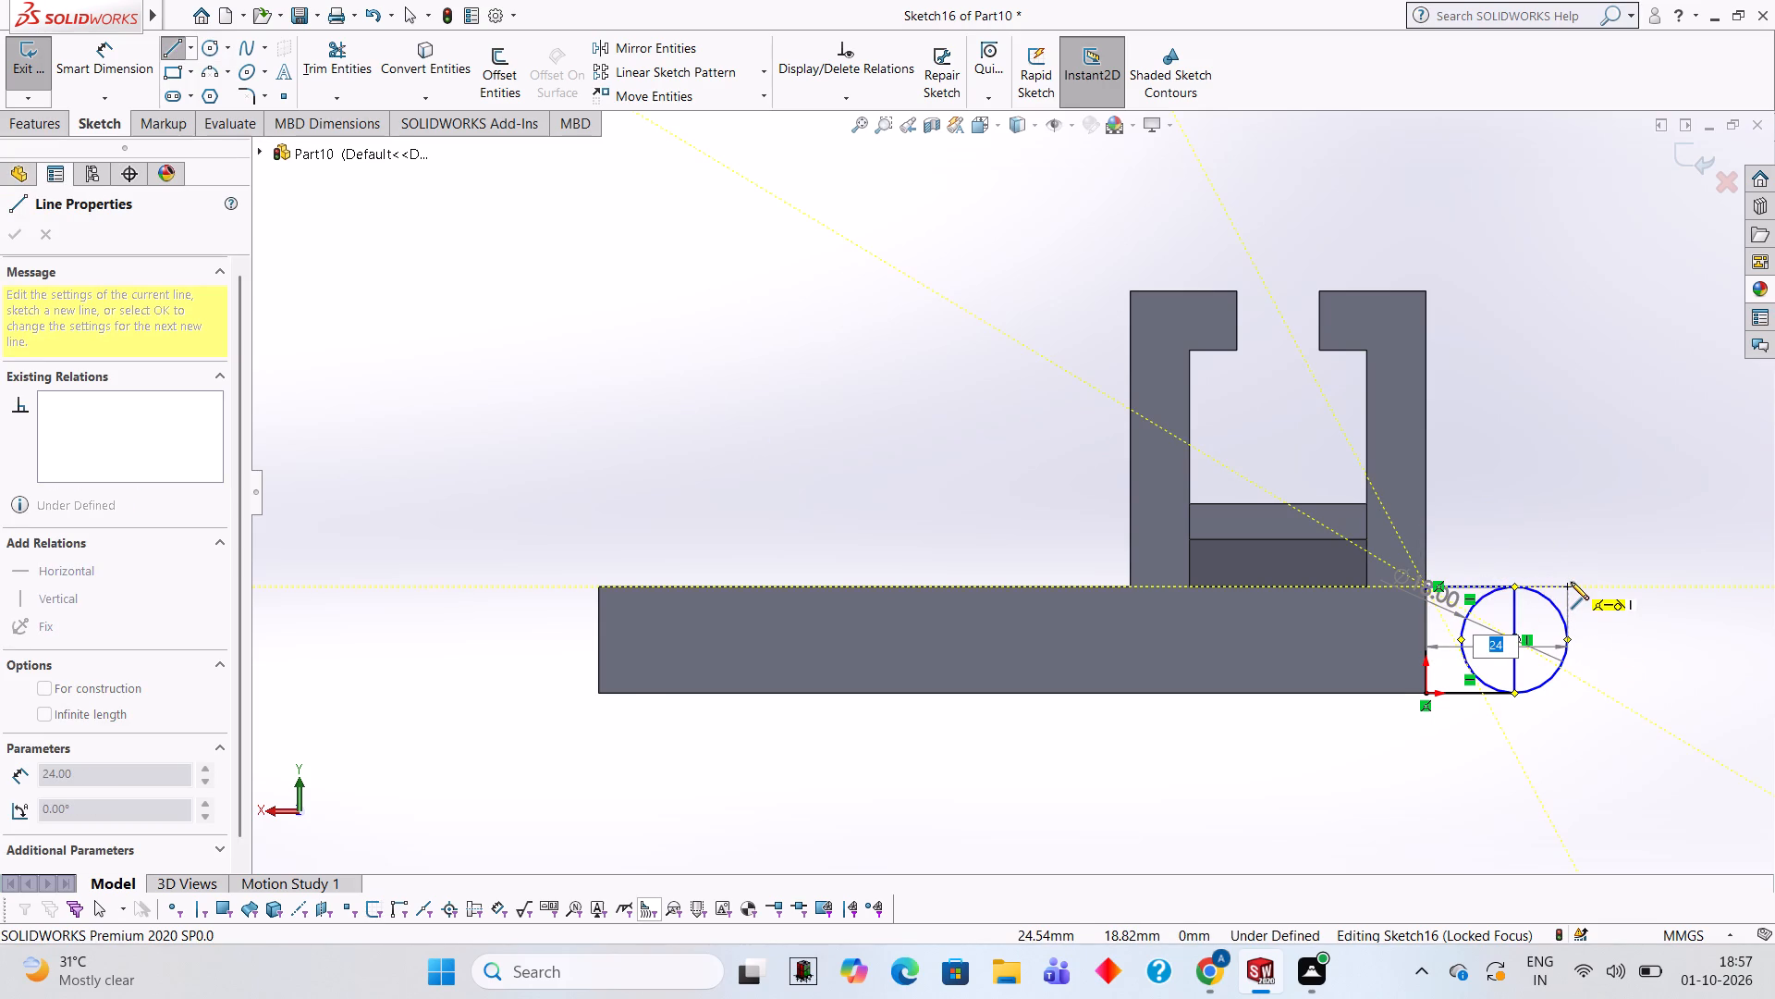
key("Escape")
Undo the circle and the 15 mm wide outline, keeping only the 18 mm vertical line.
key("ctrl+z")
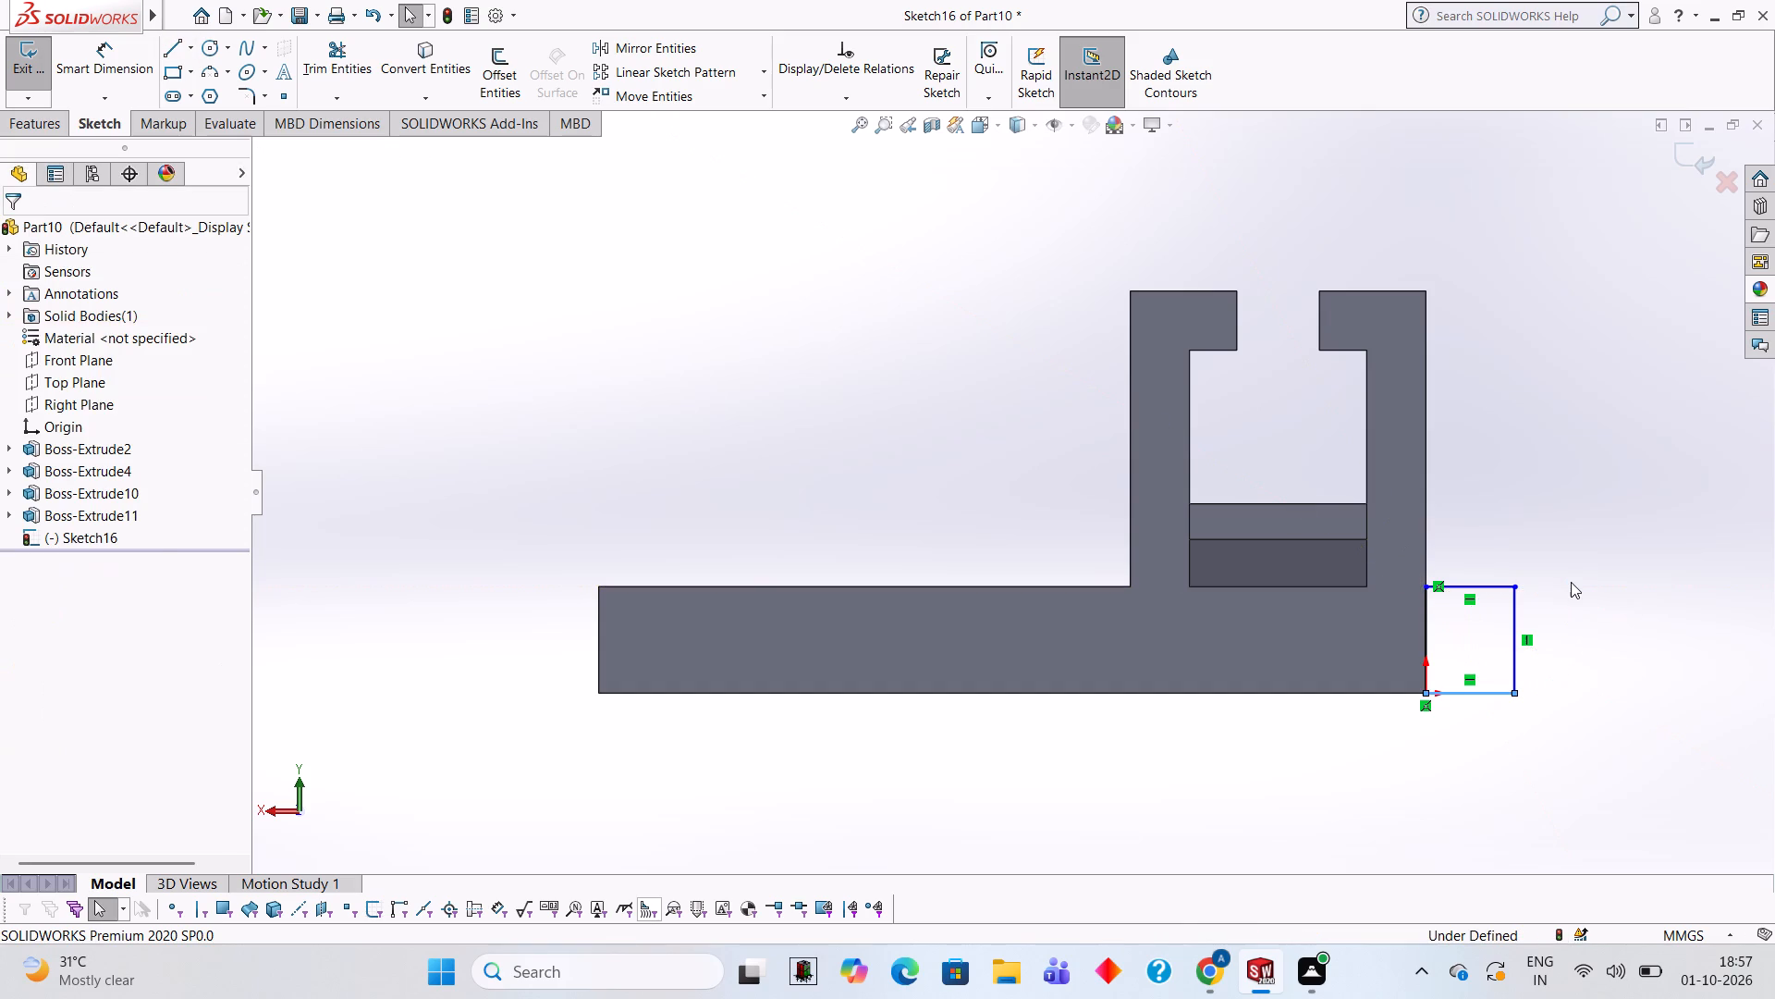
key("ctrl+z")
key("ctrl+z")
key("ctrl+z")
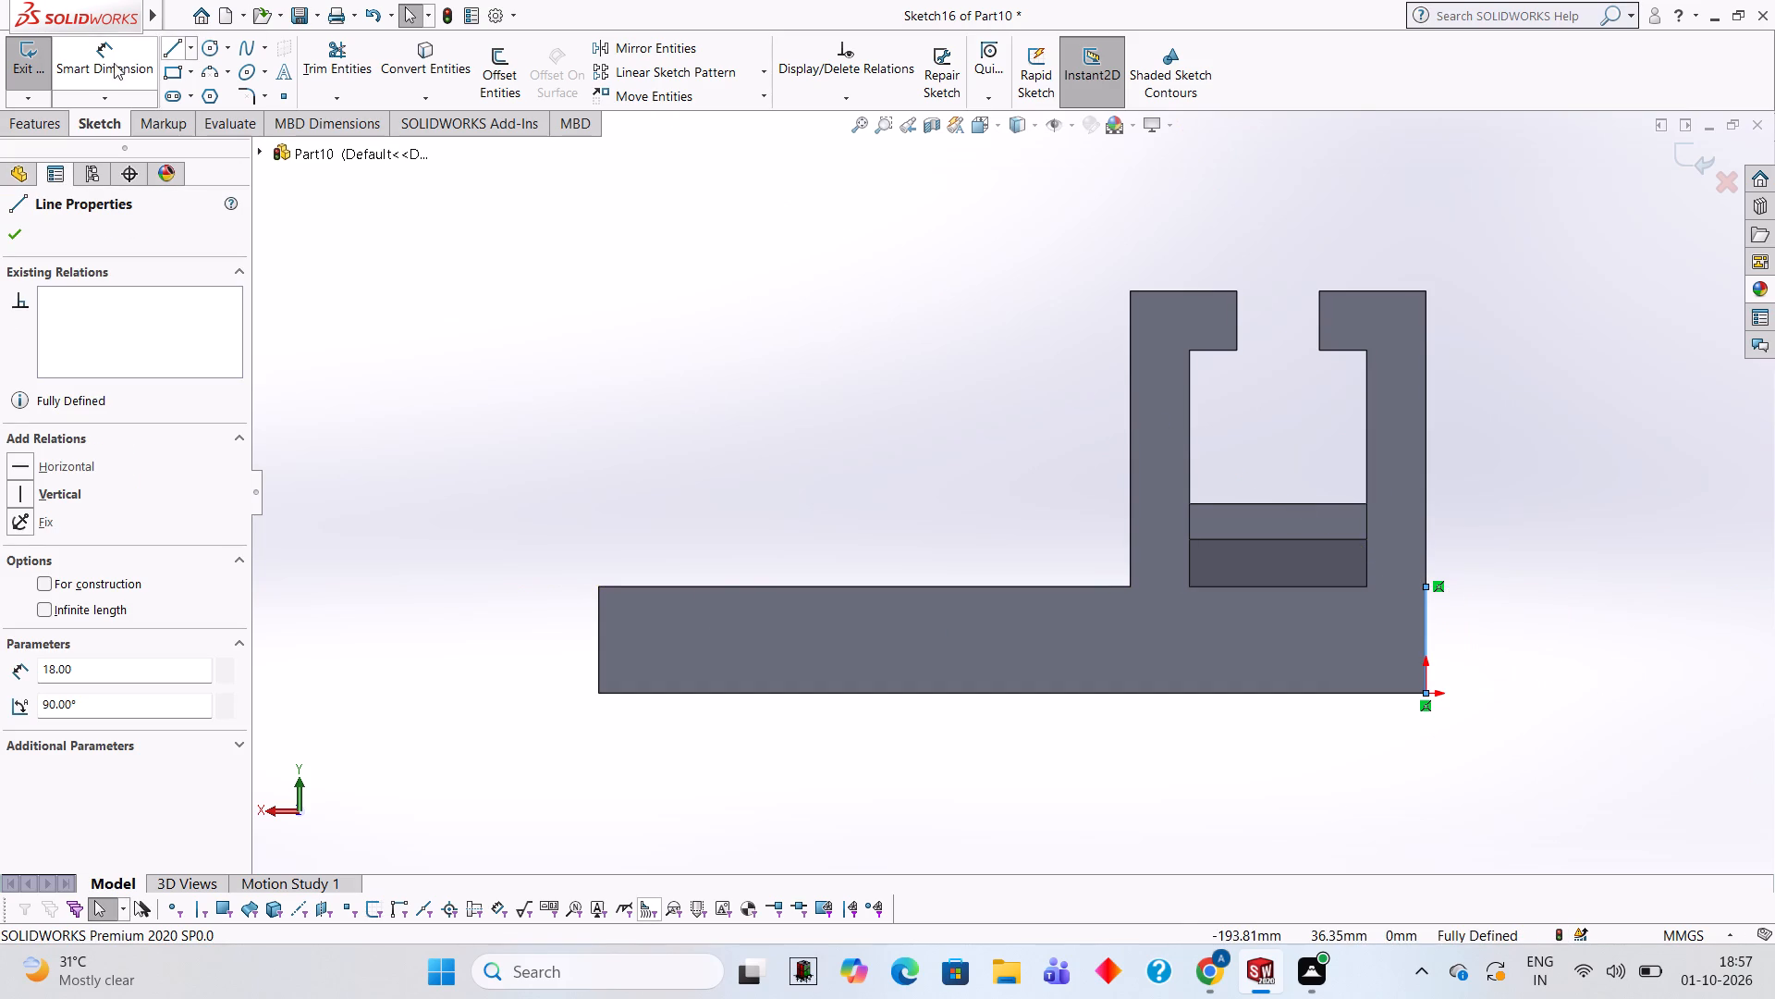
Draw a 10 mm horizontal line outward from the upper end of the 18 mm vertical line.
left_click(172, 50)
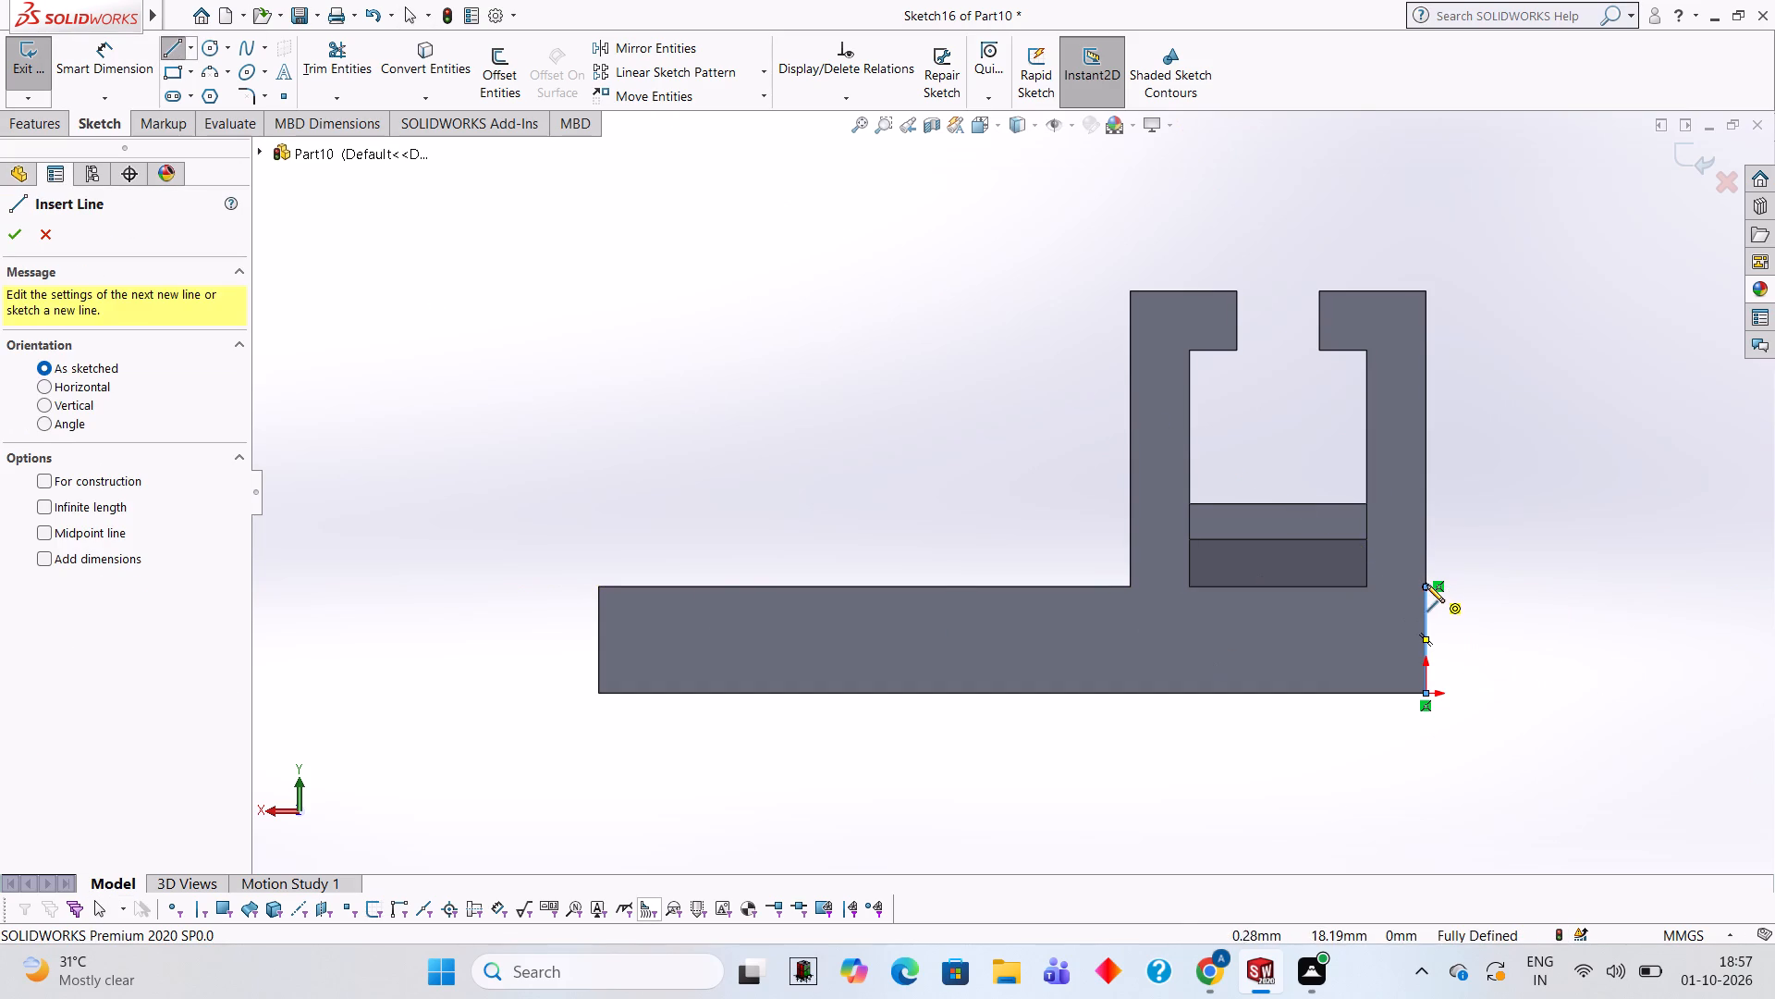
left_click(1425, 585)
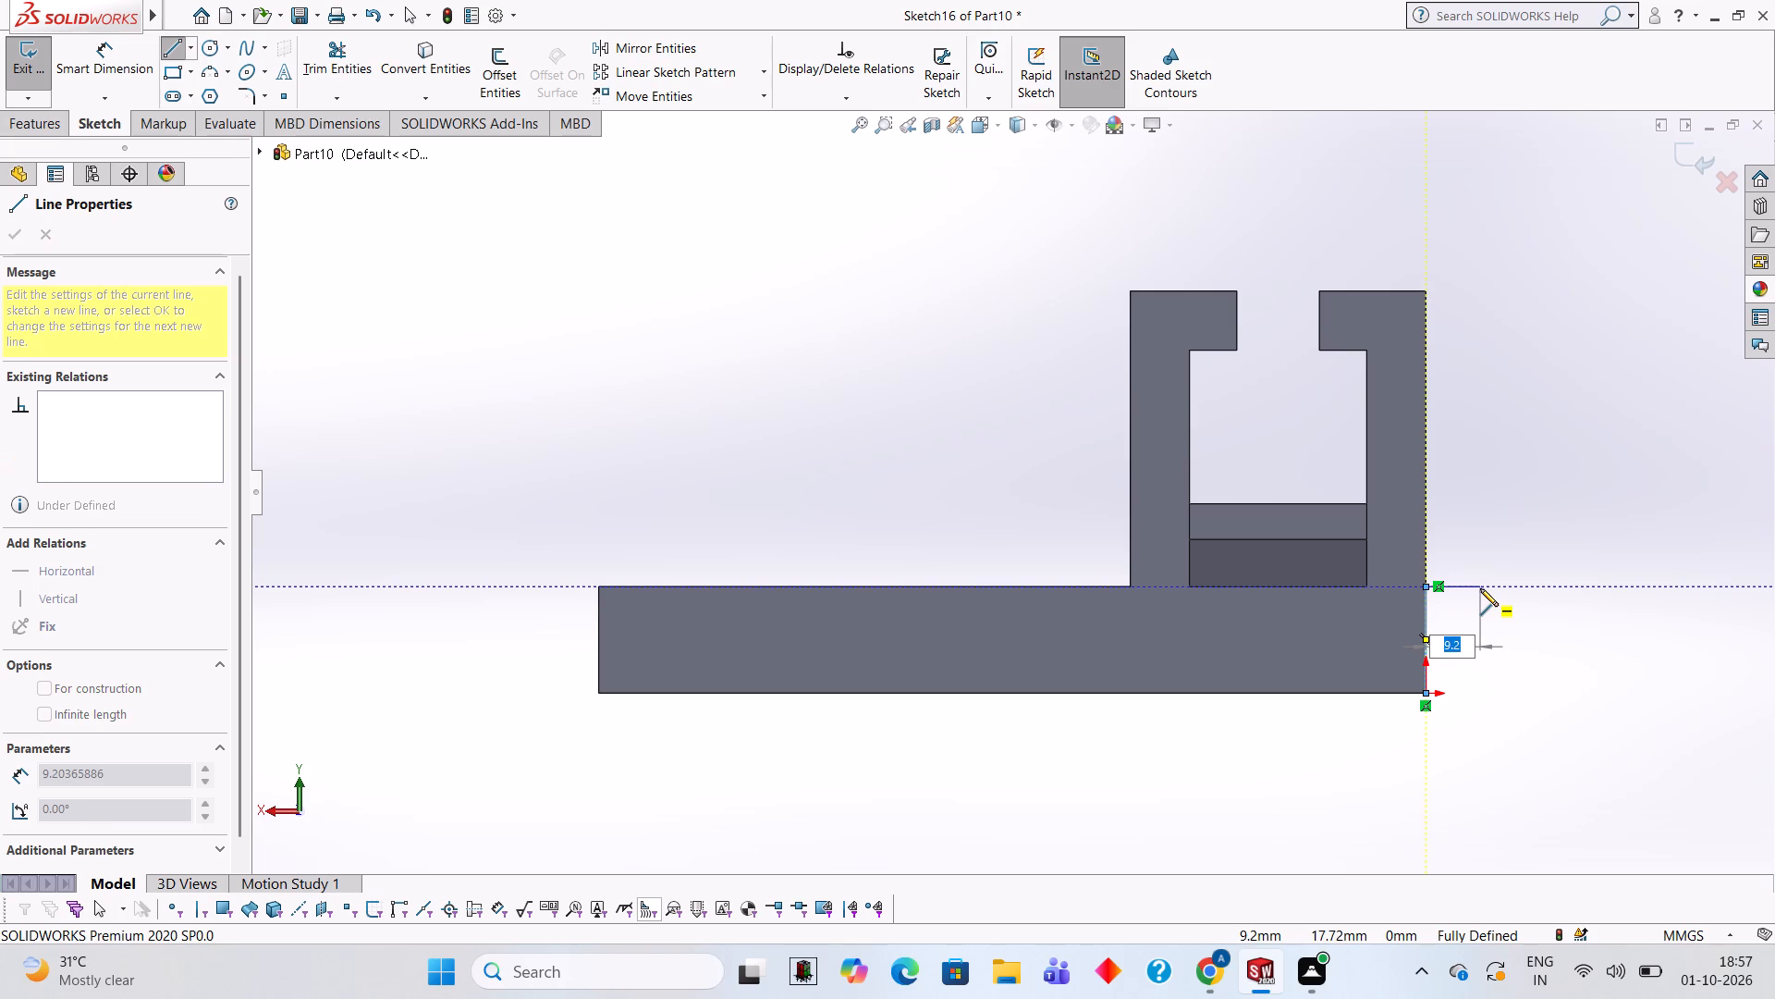
type("10")
key("Return")
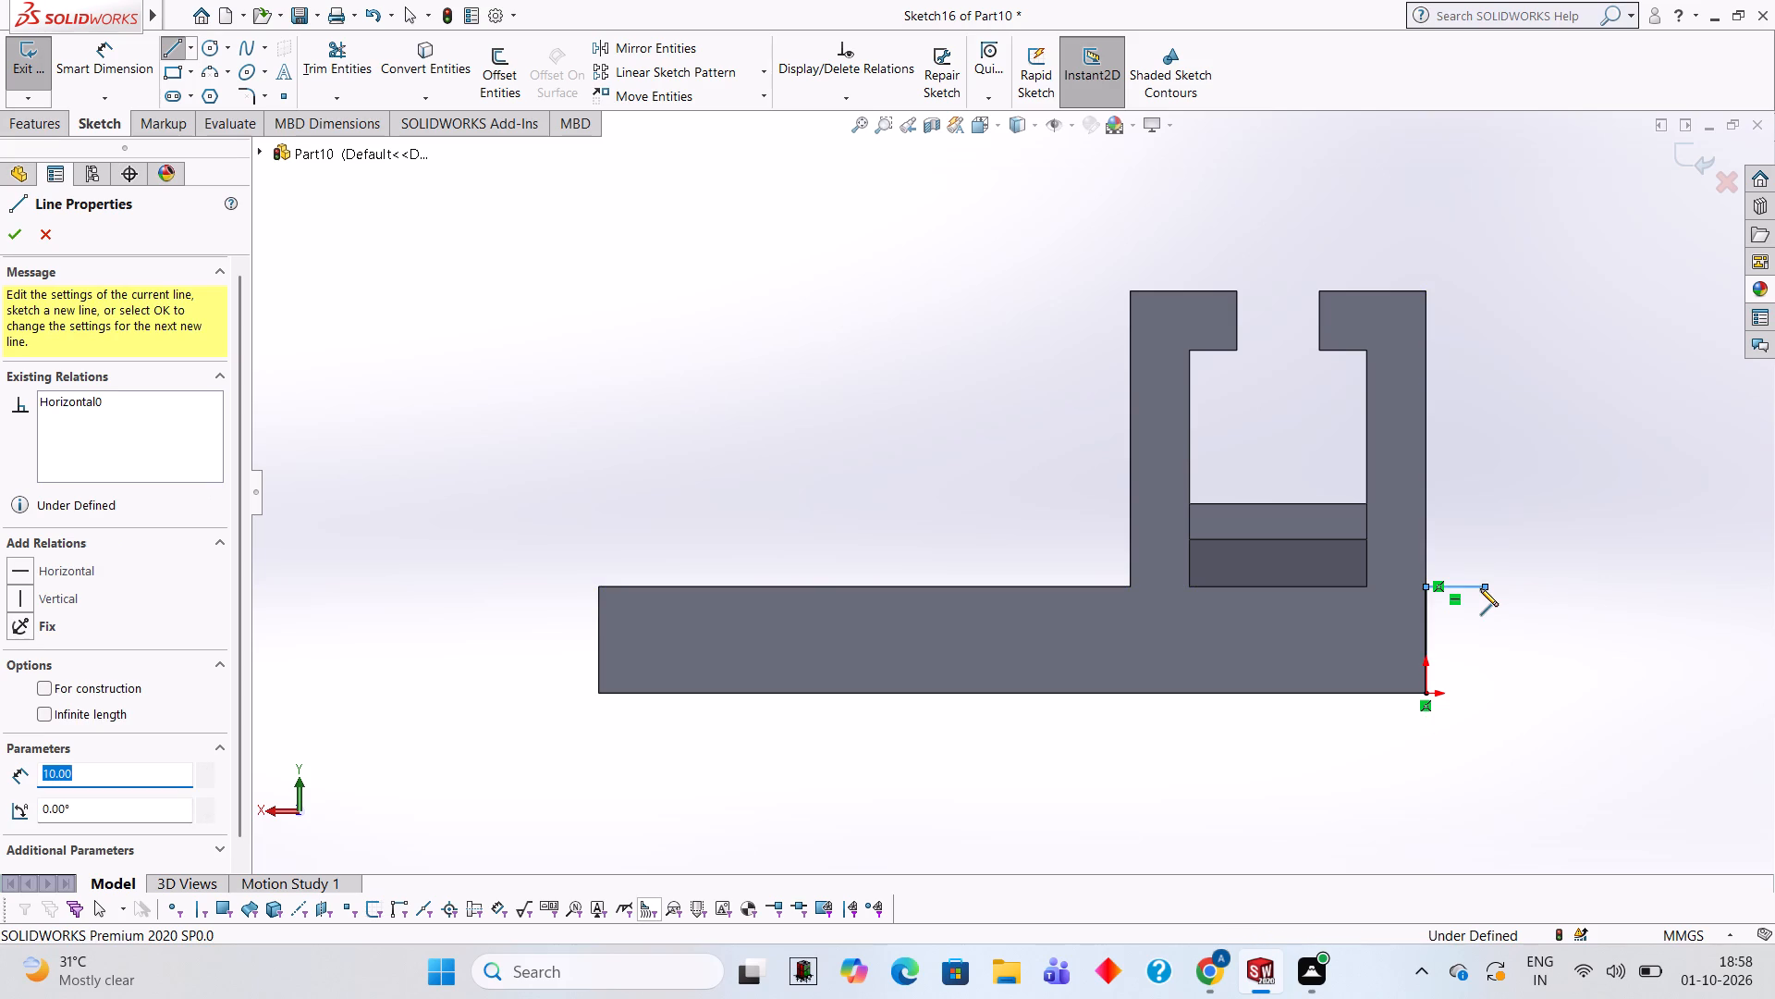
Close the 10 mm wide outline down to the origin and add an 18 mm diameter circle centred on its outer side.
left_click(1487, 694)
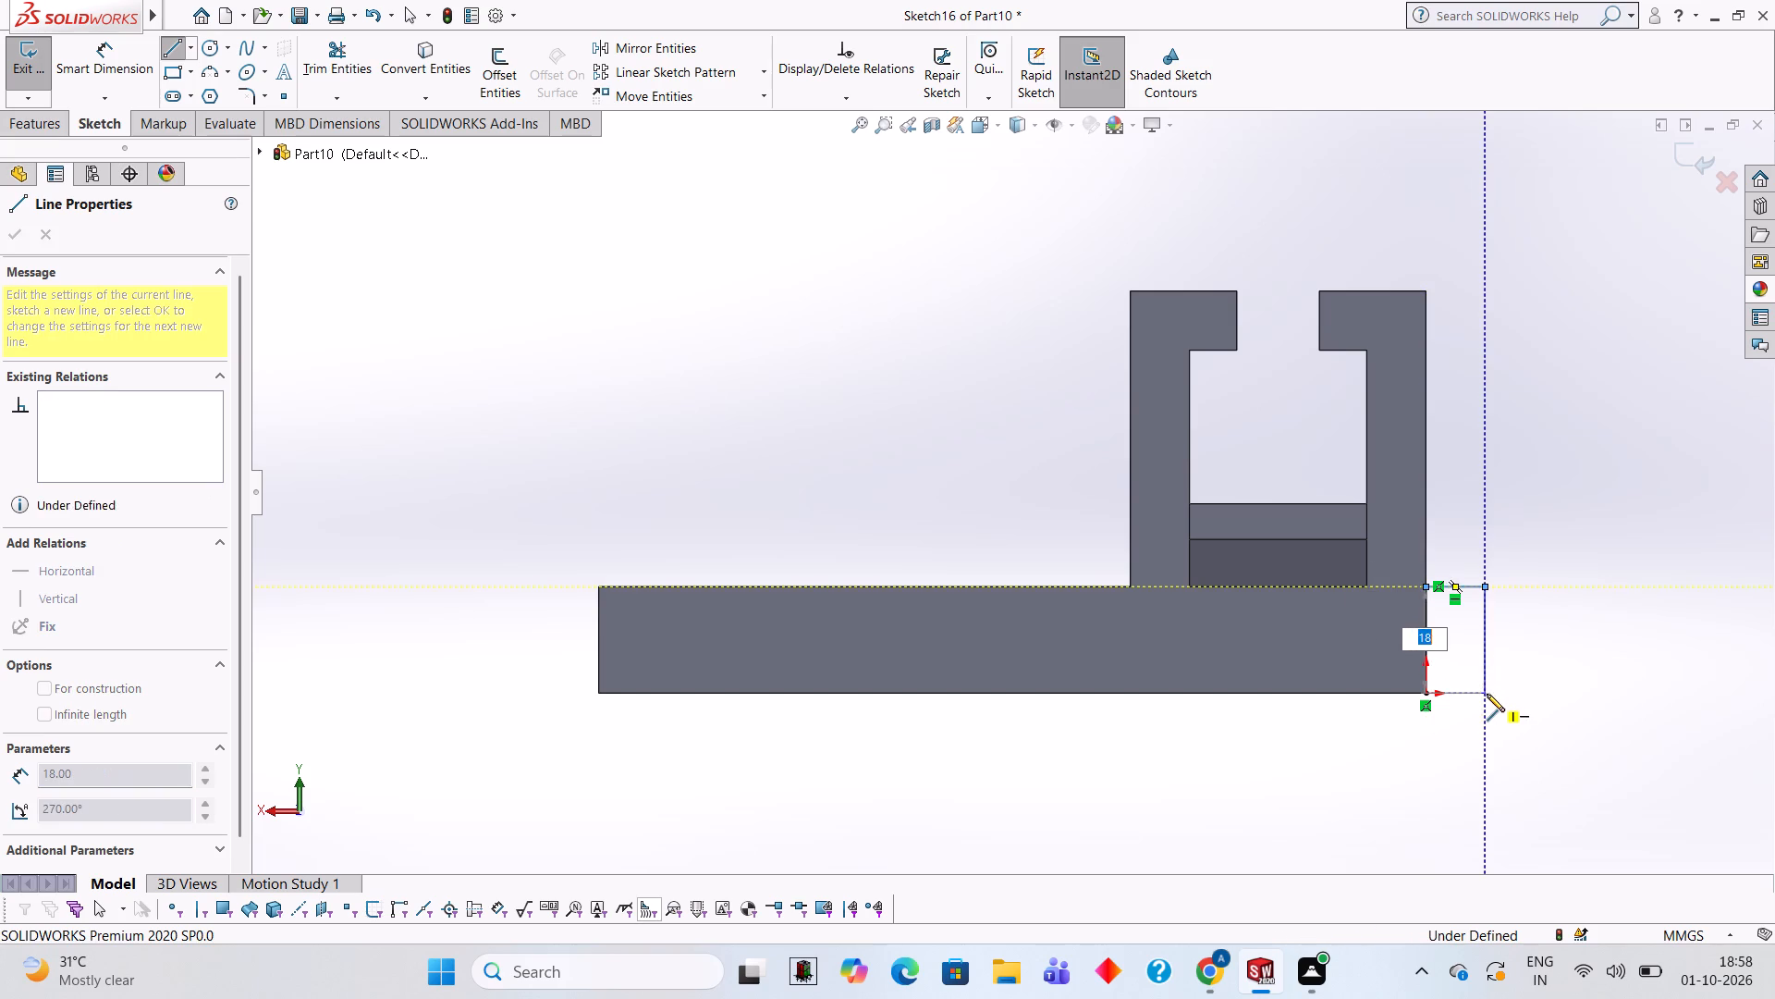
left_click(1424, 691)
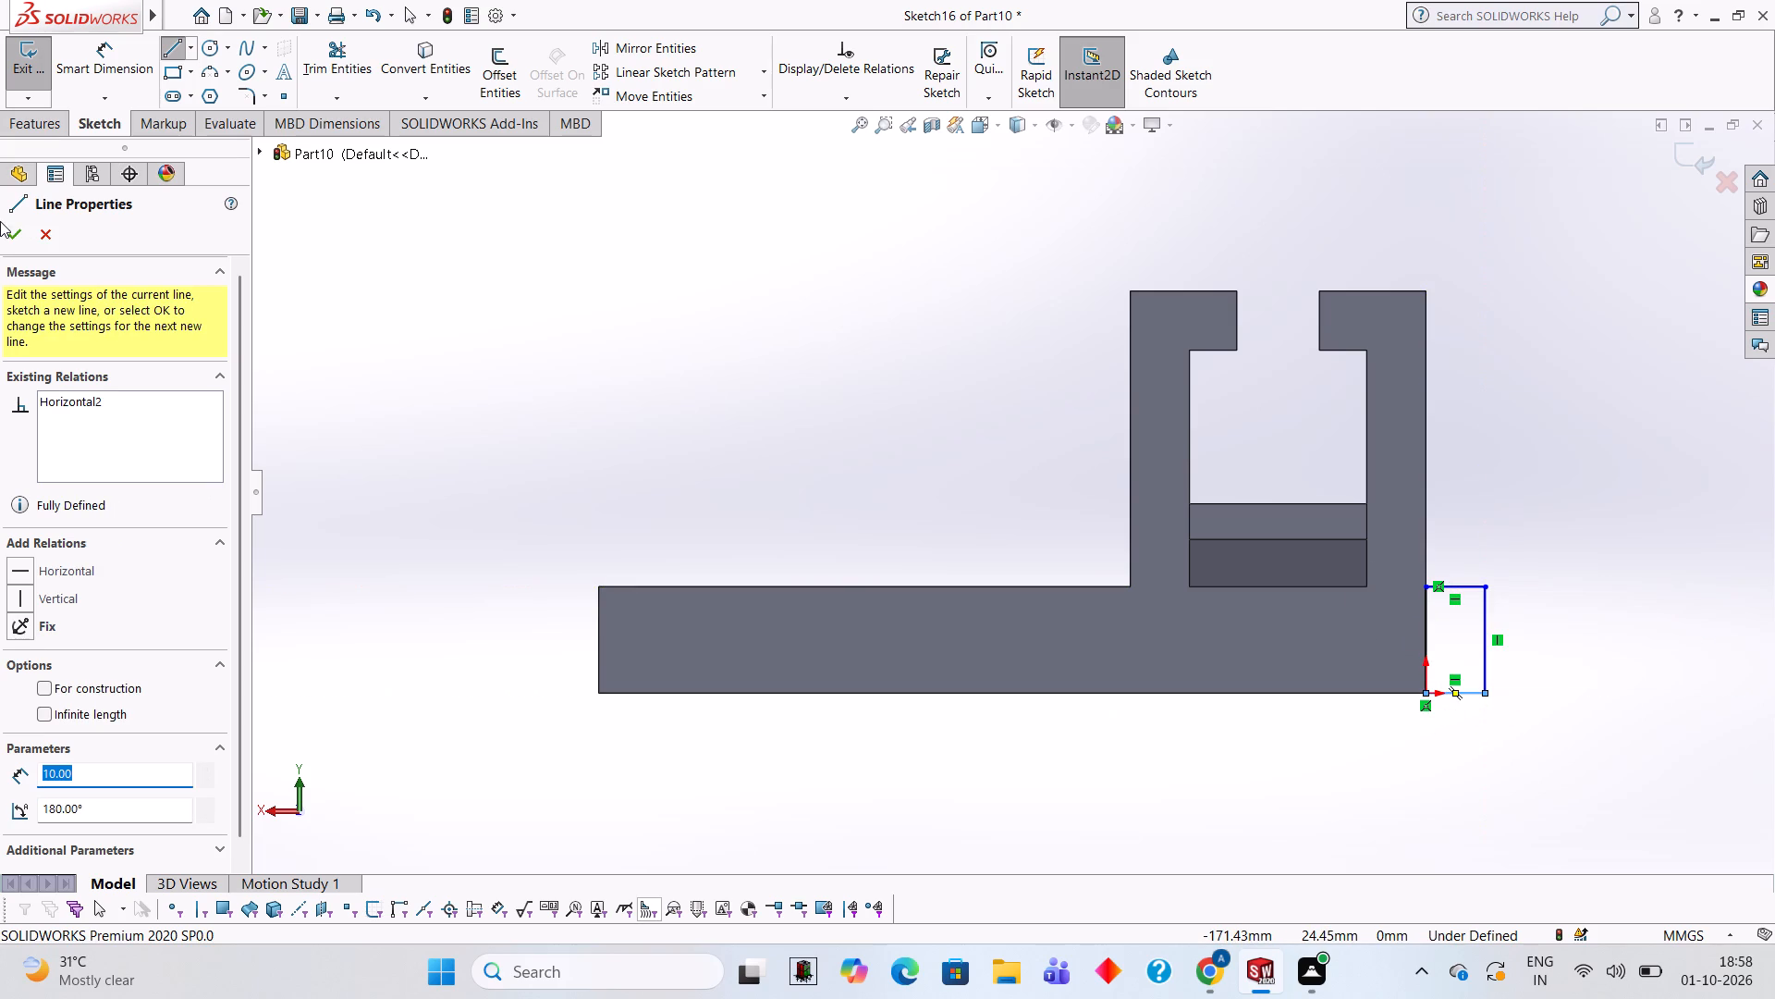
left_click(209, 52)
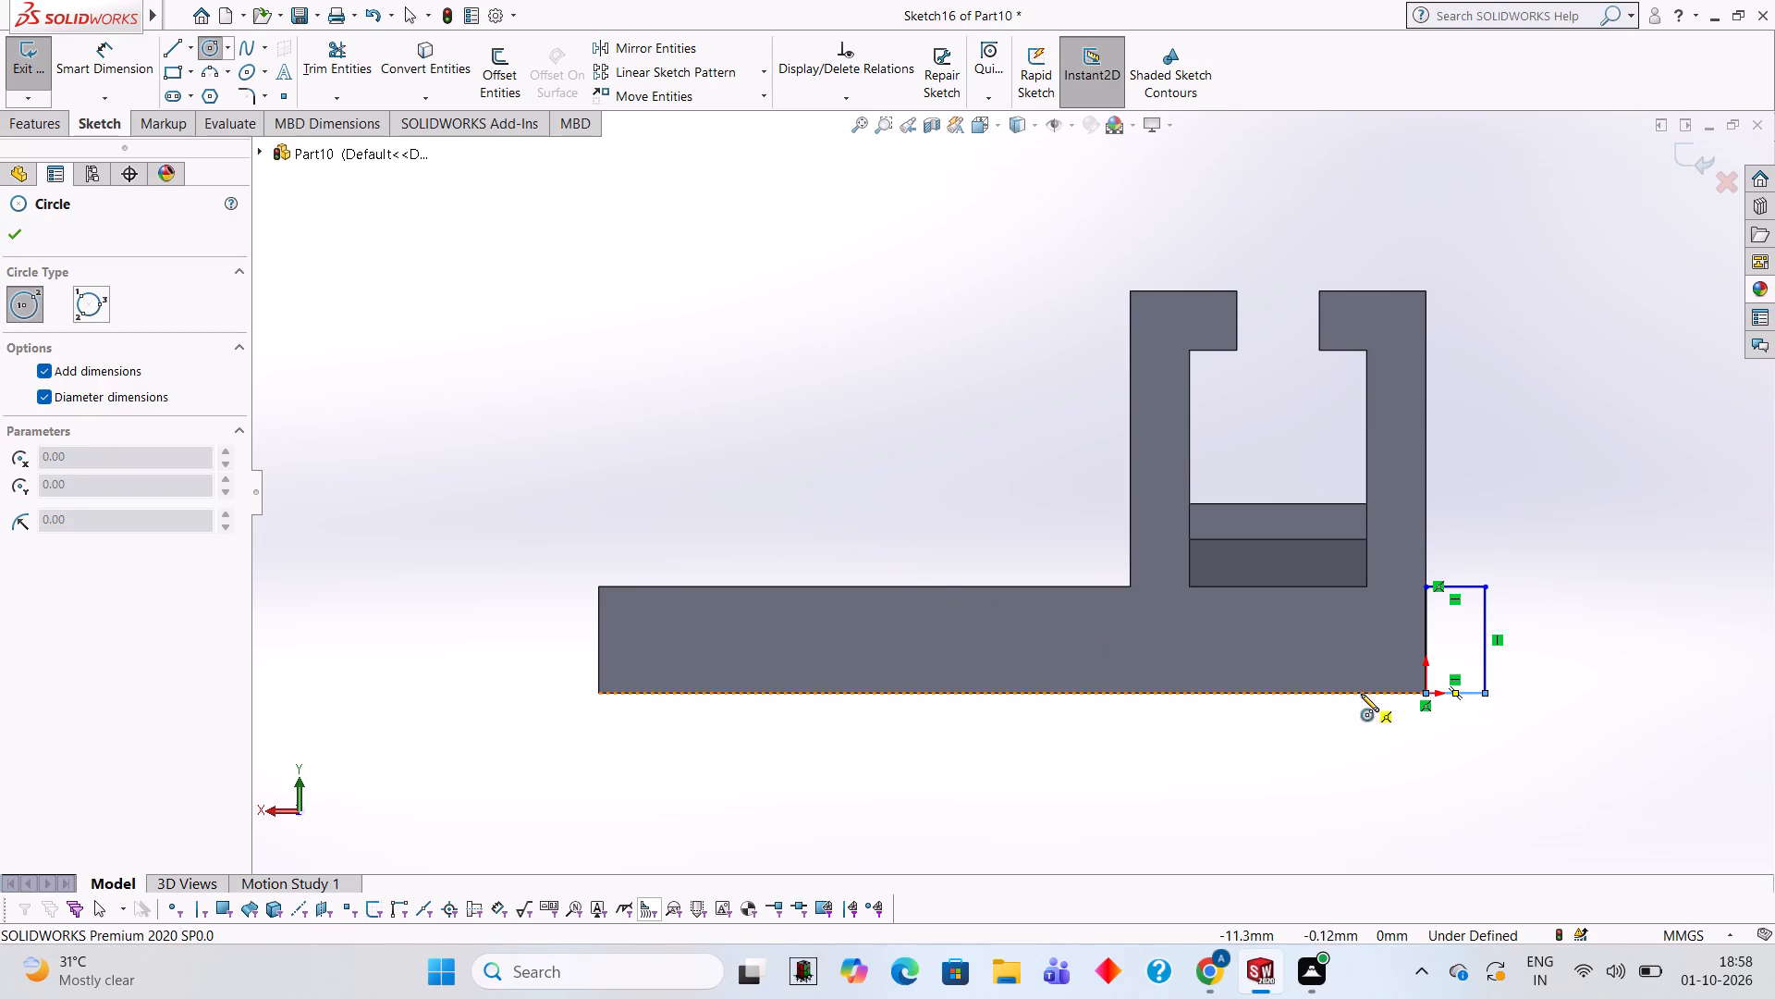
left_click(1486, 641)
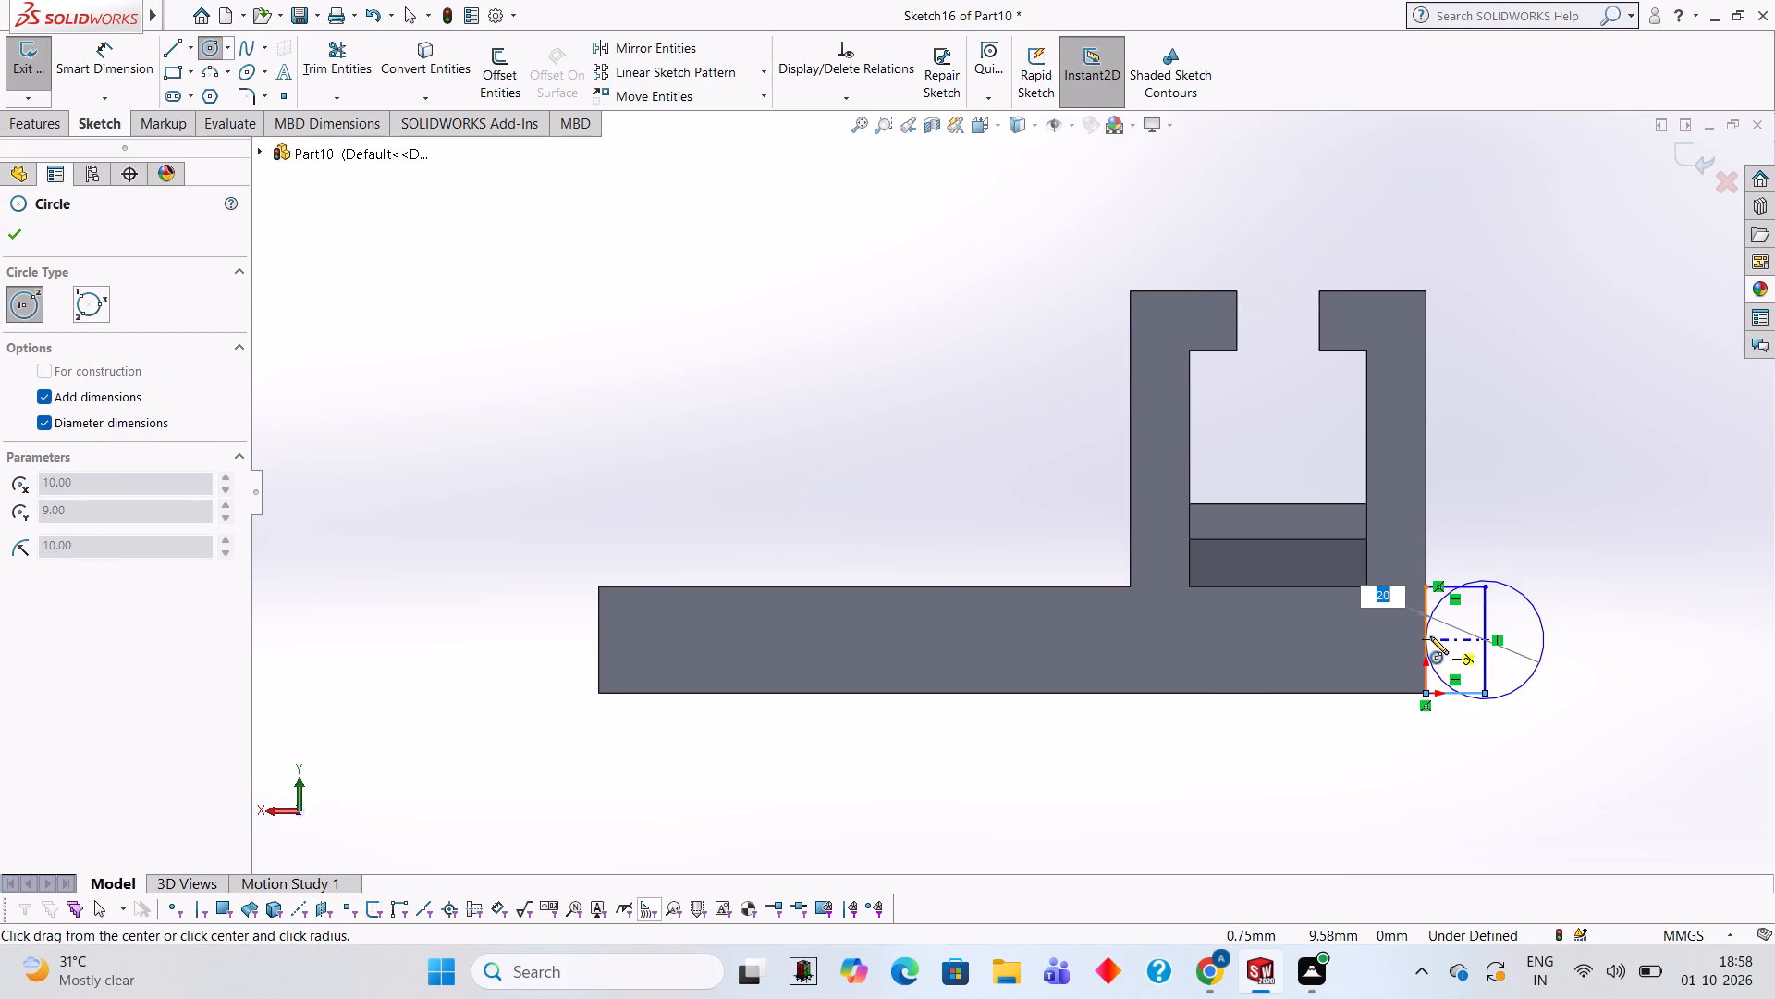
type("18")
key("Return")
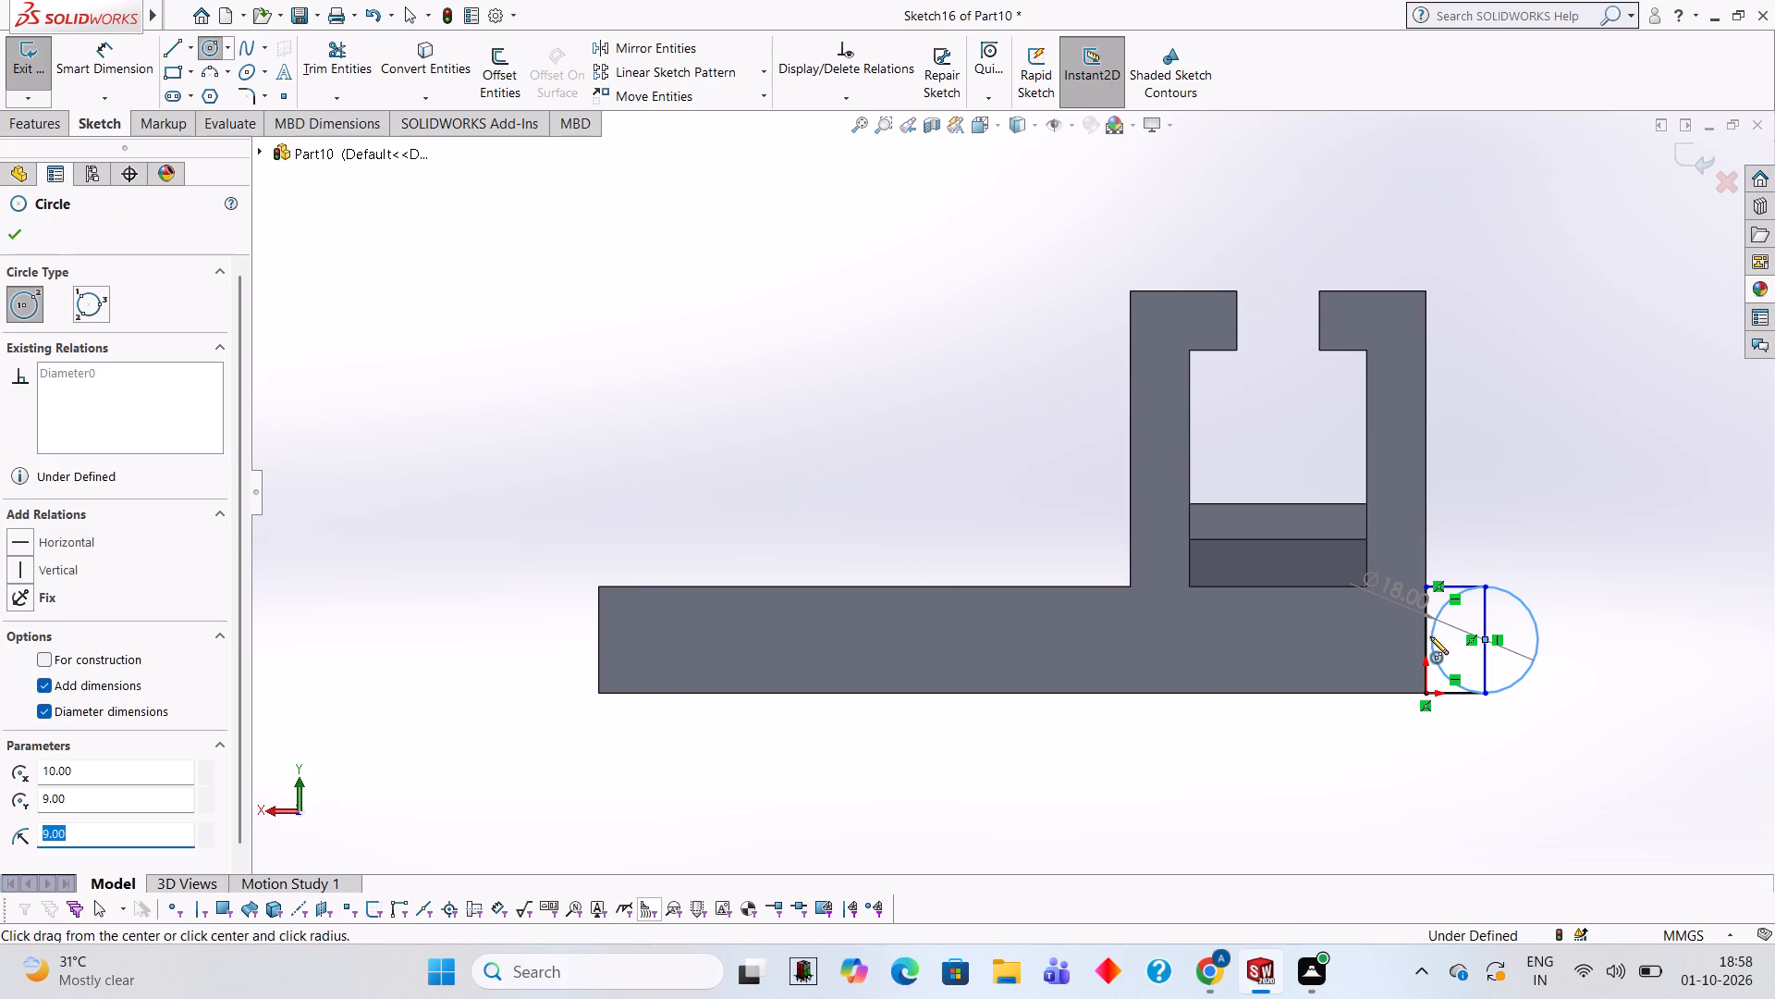
Check the horizontal distance from the 18 mm line's upper end to the new circle's outermost point.
left_click(173, 41)
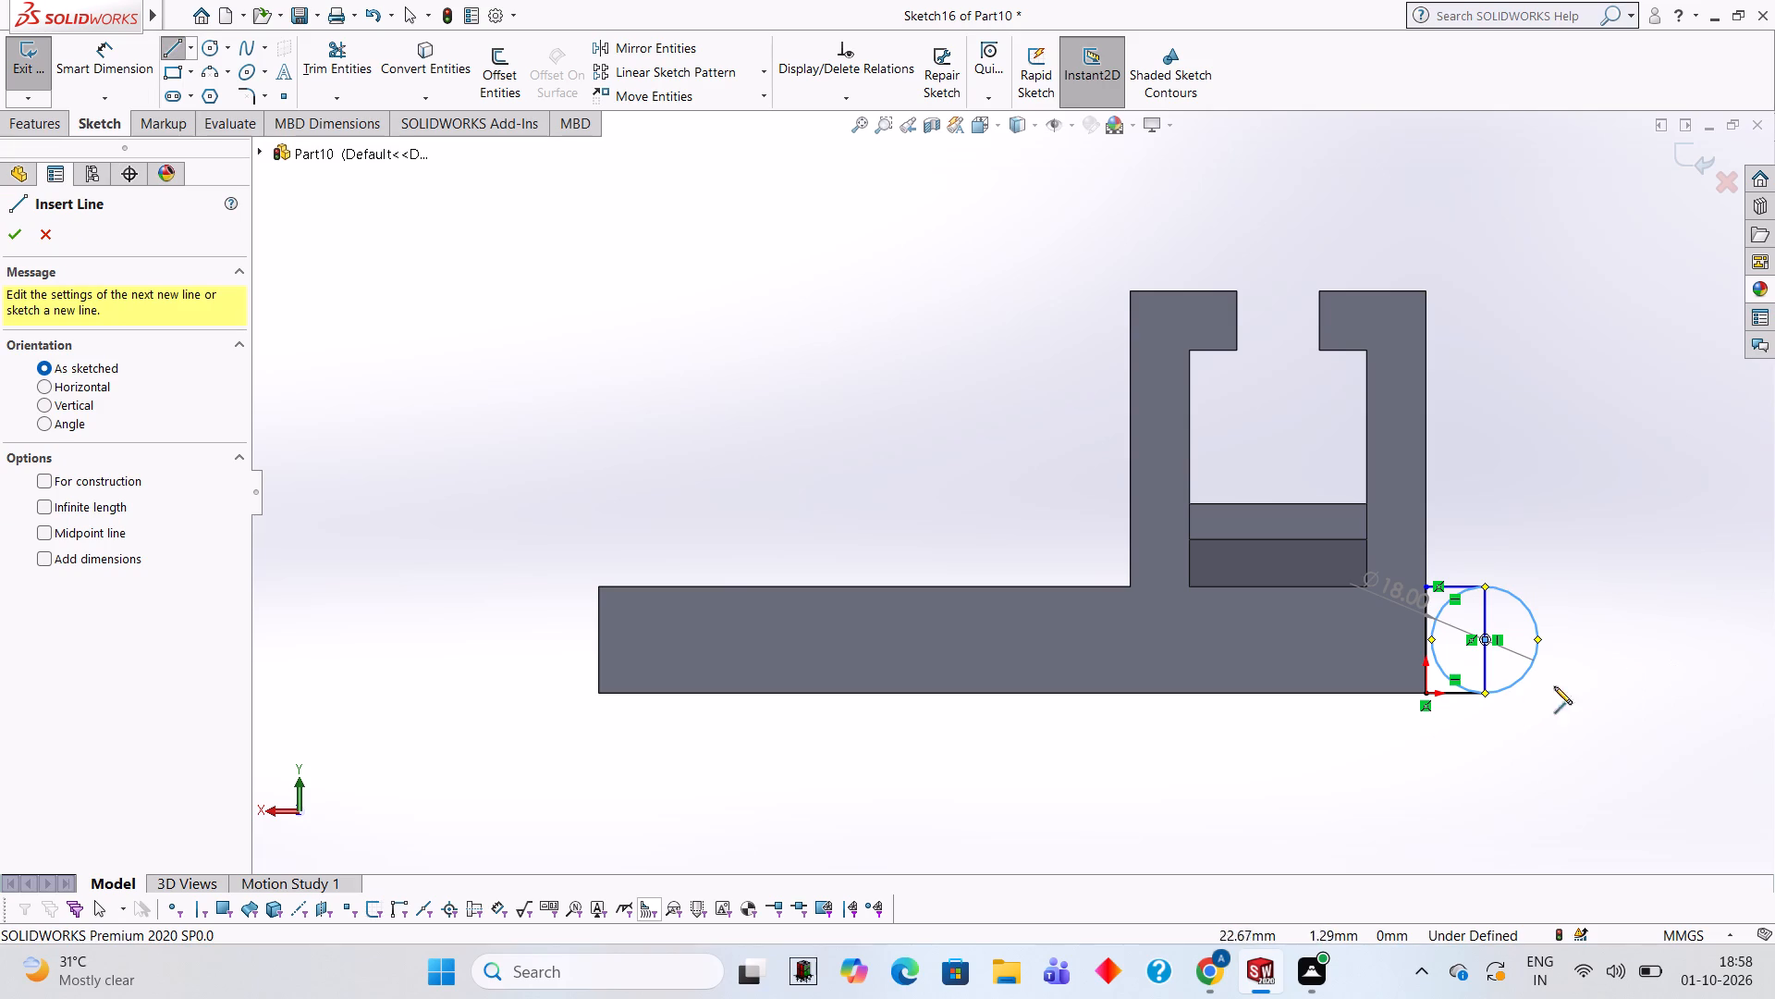
left_click(1425, 587)
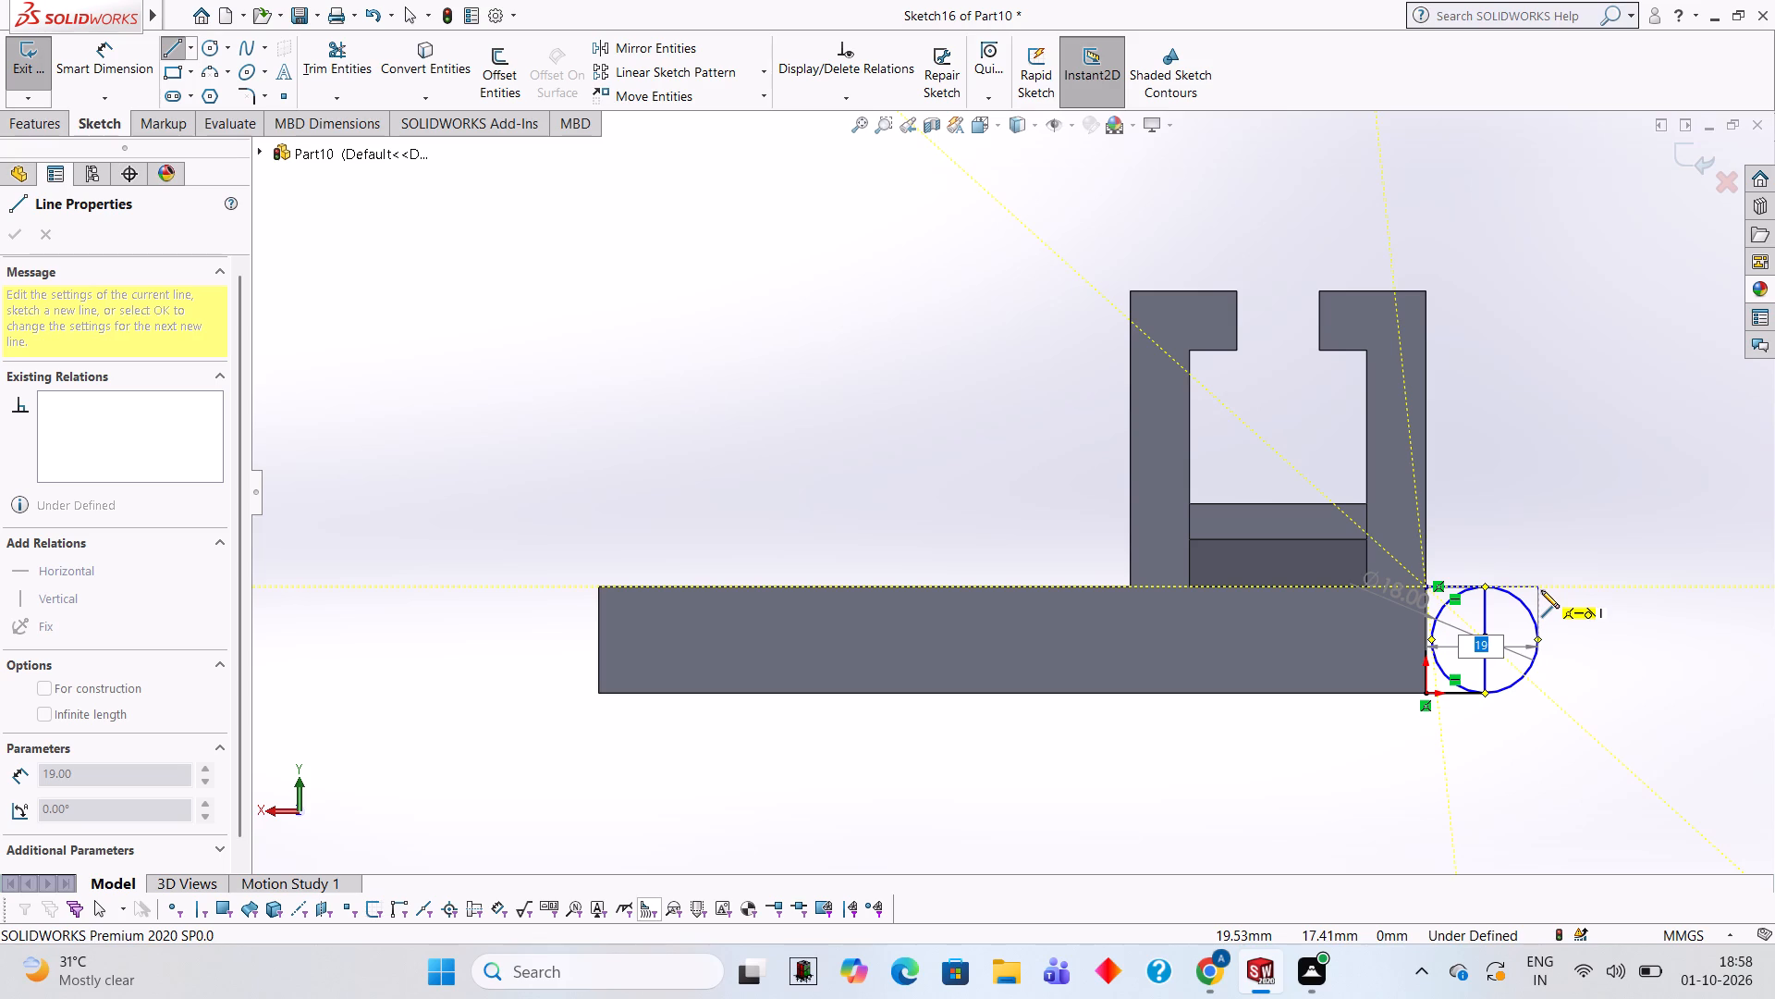
key("Escape")
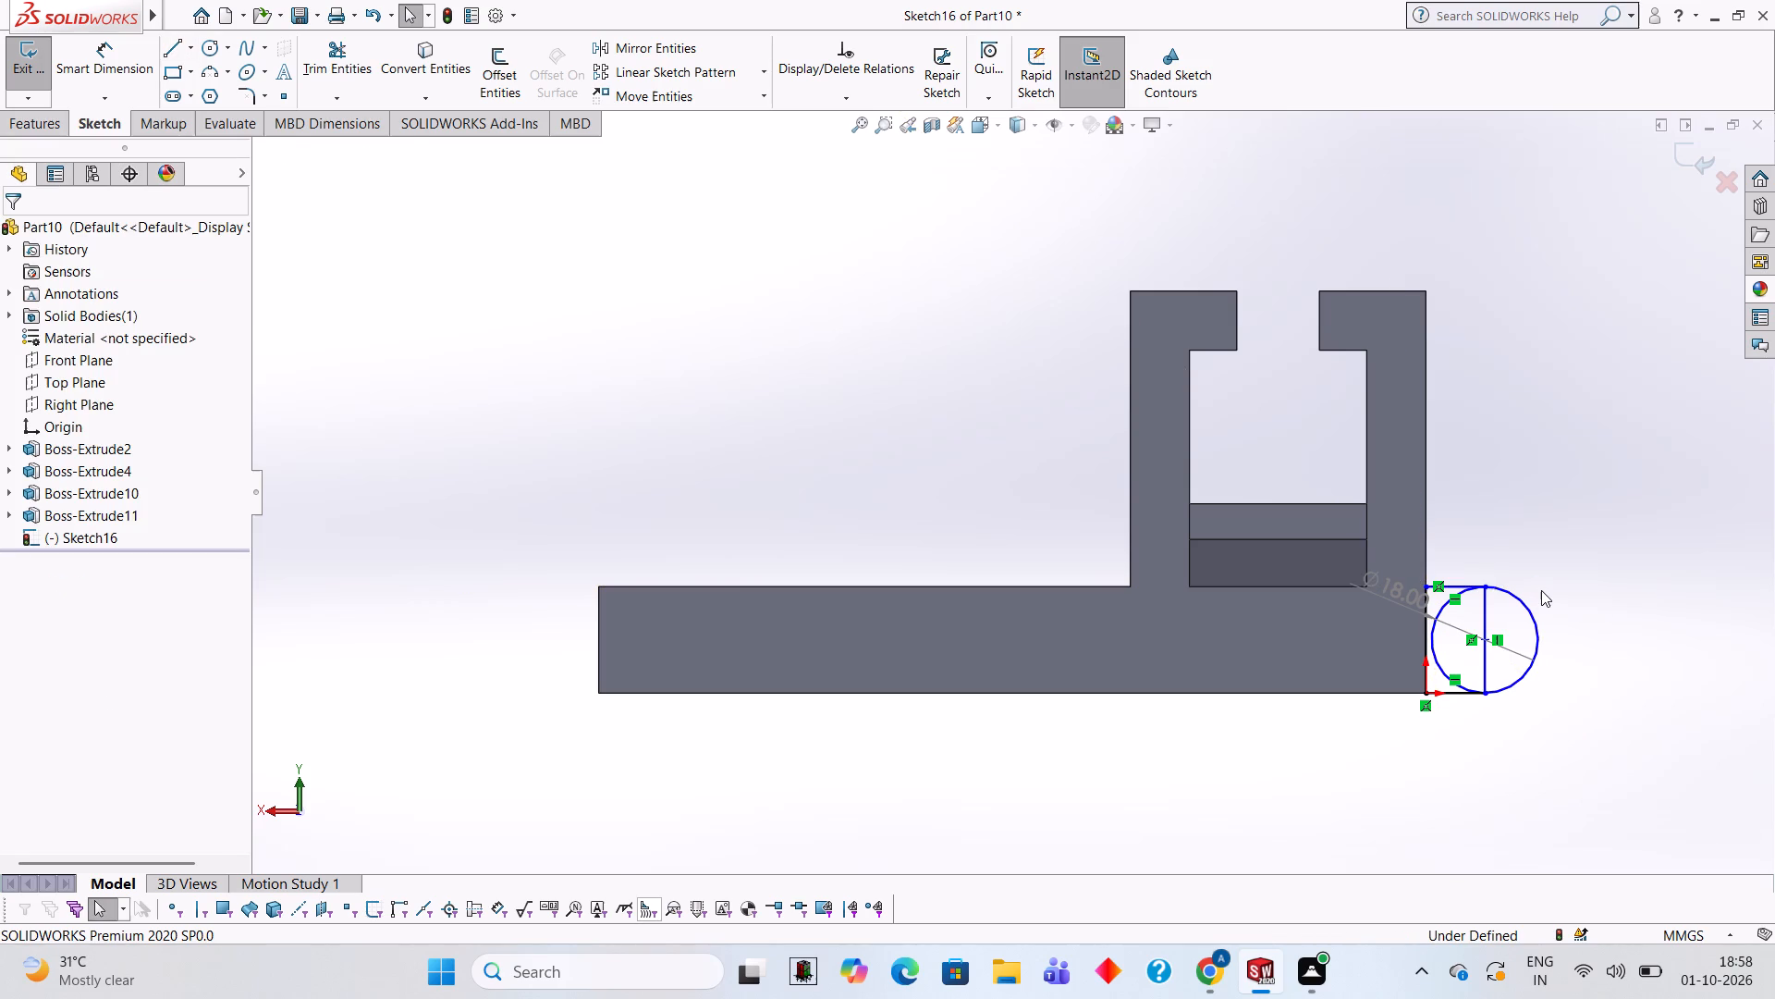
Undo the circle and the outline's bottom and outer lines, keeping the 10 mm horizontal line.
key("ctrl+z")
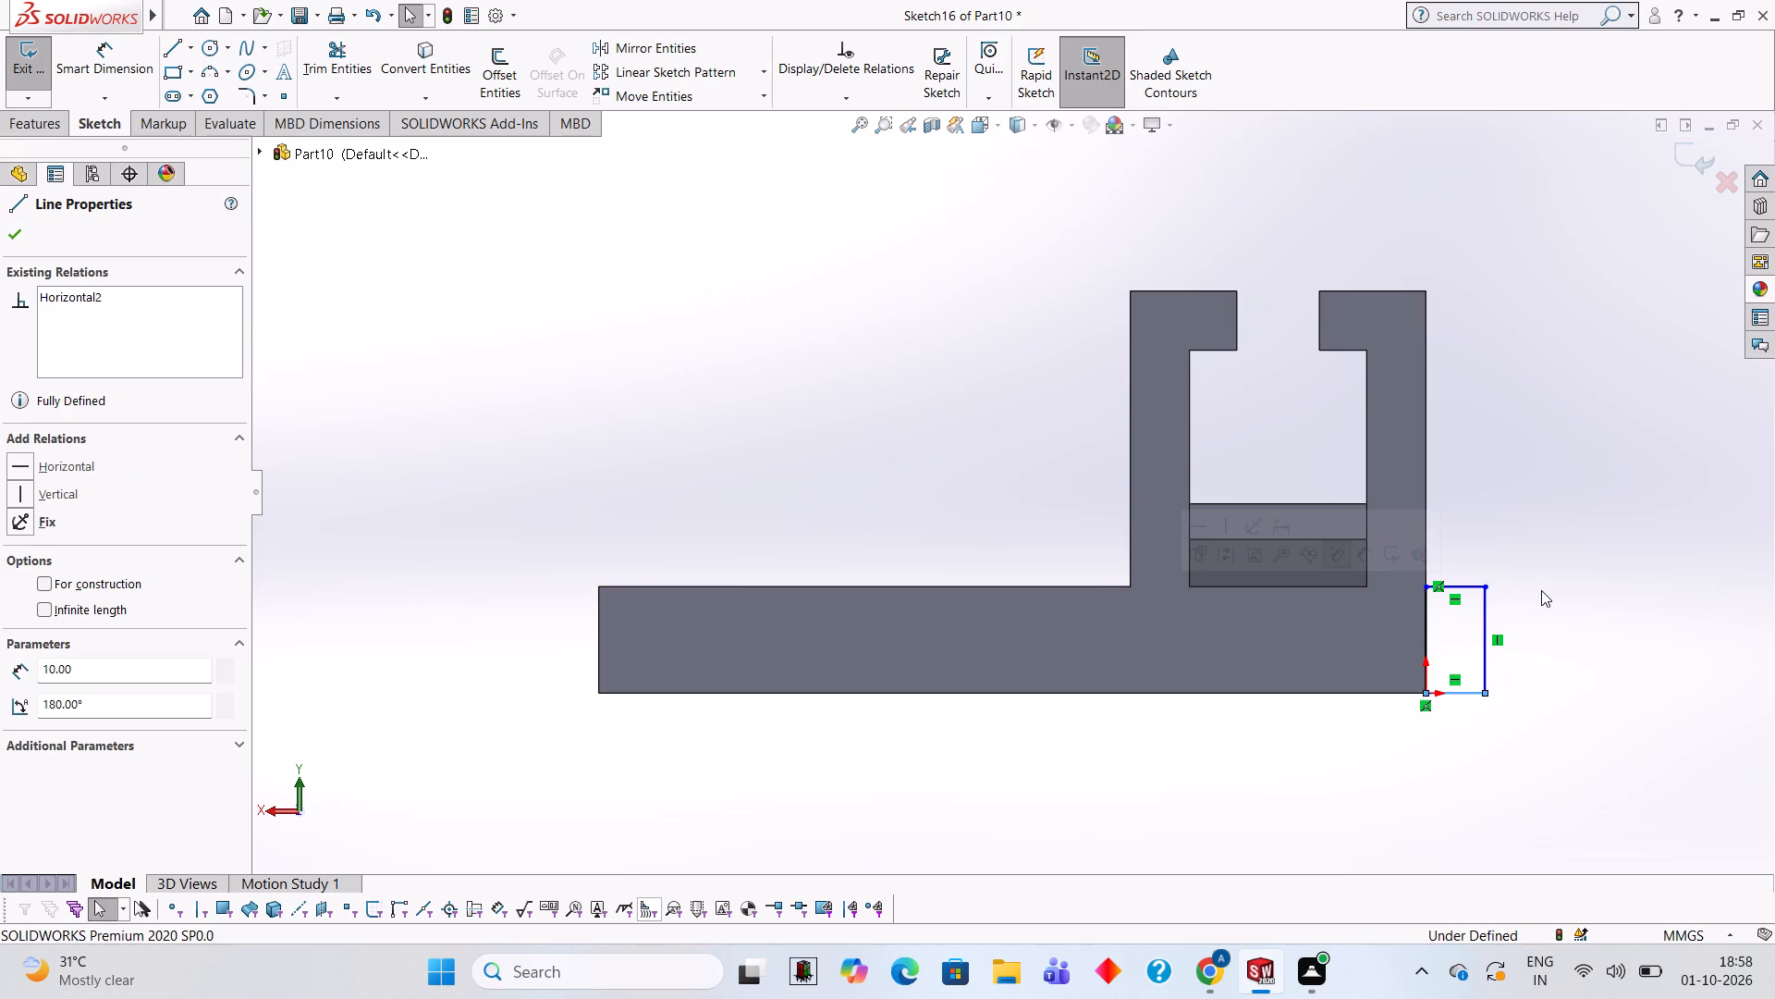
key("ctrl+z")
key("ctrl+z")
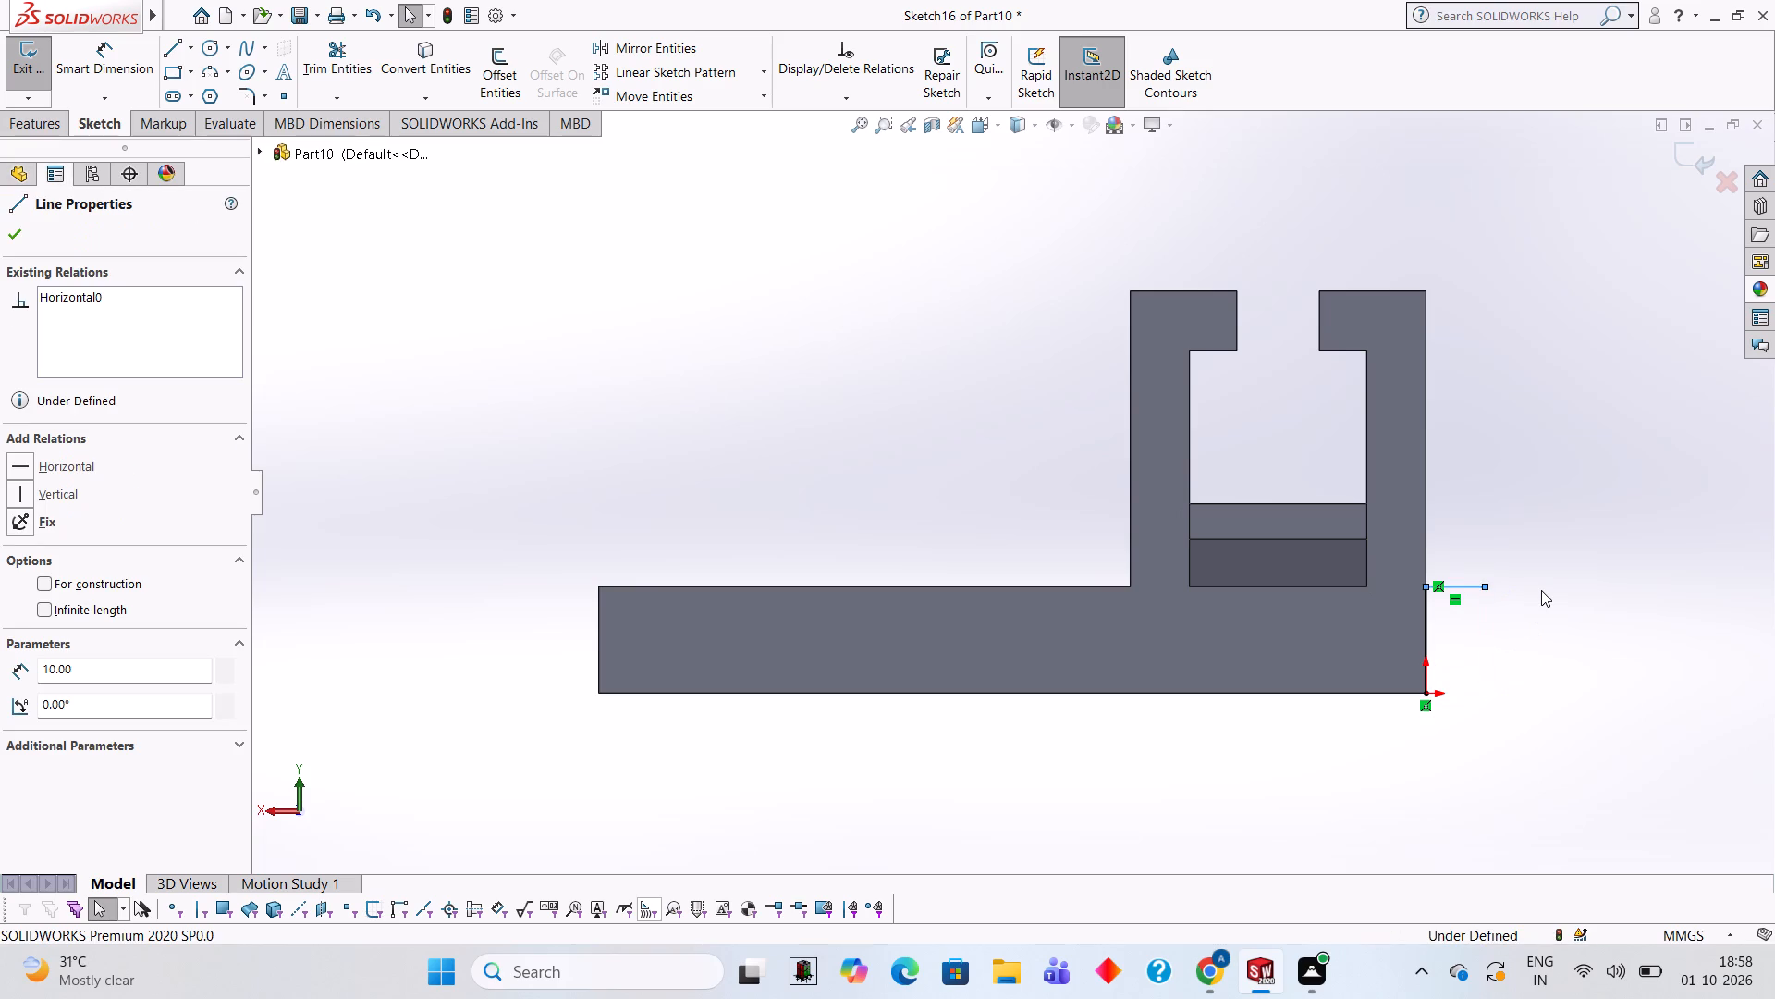
Extend the 10 mm line with a 1 mm line and close the 11 mm wide outline down and back to the origin.
left_click(177, 53)
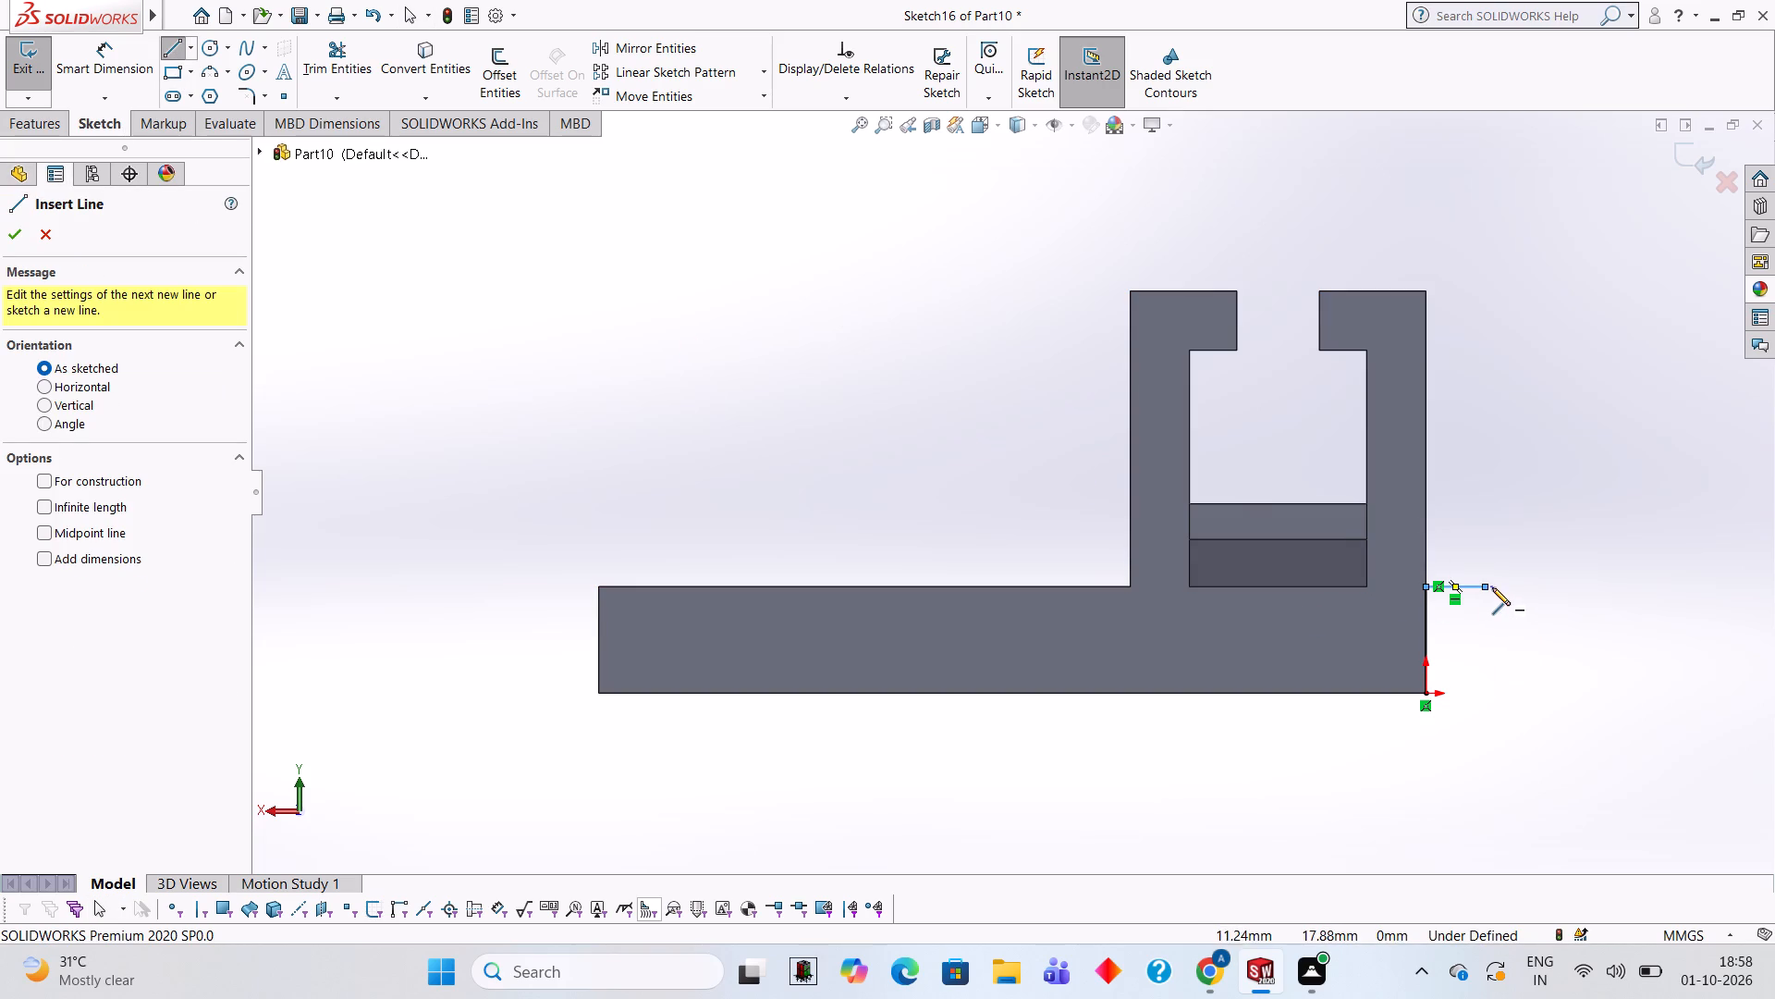
left_click(1483, 587)
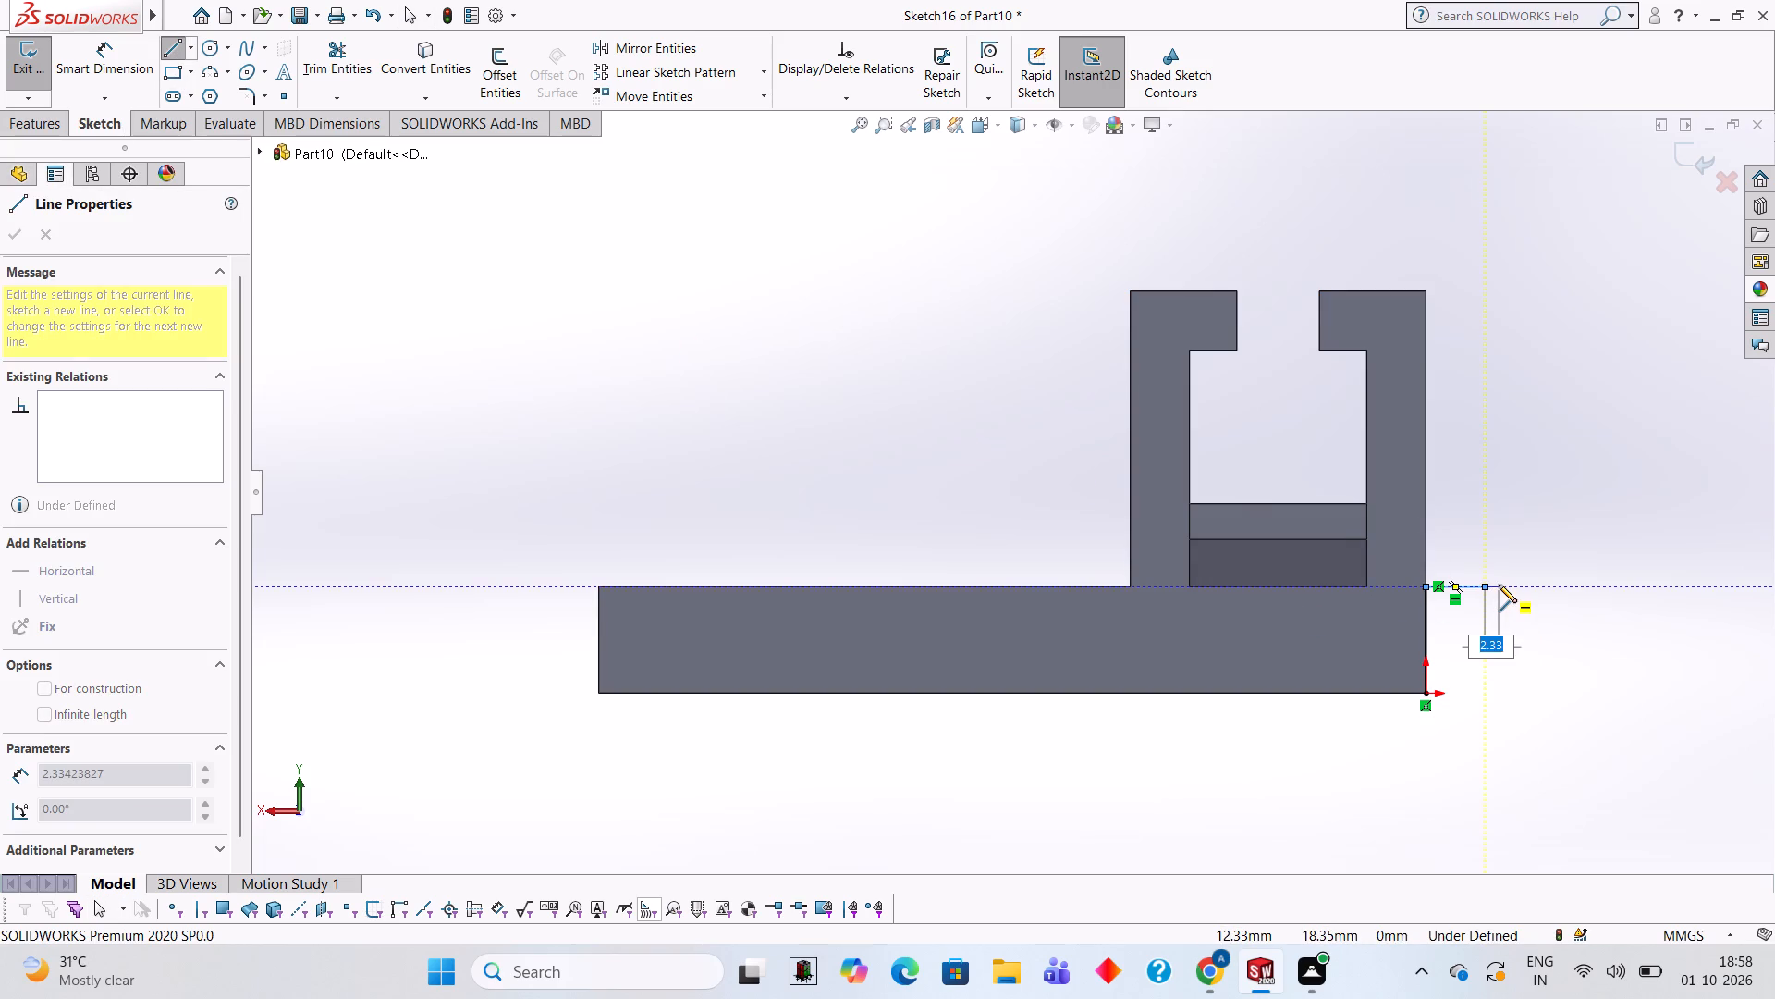
key("1")
key("Return")
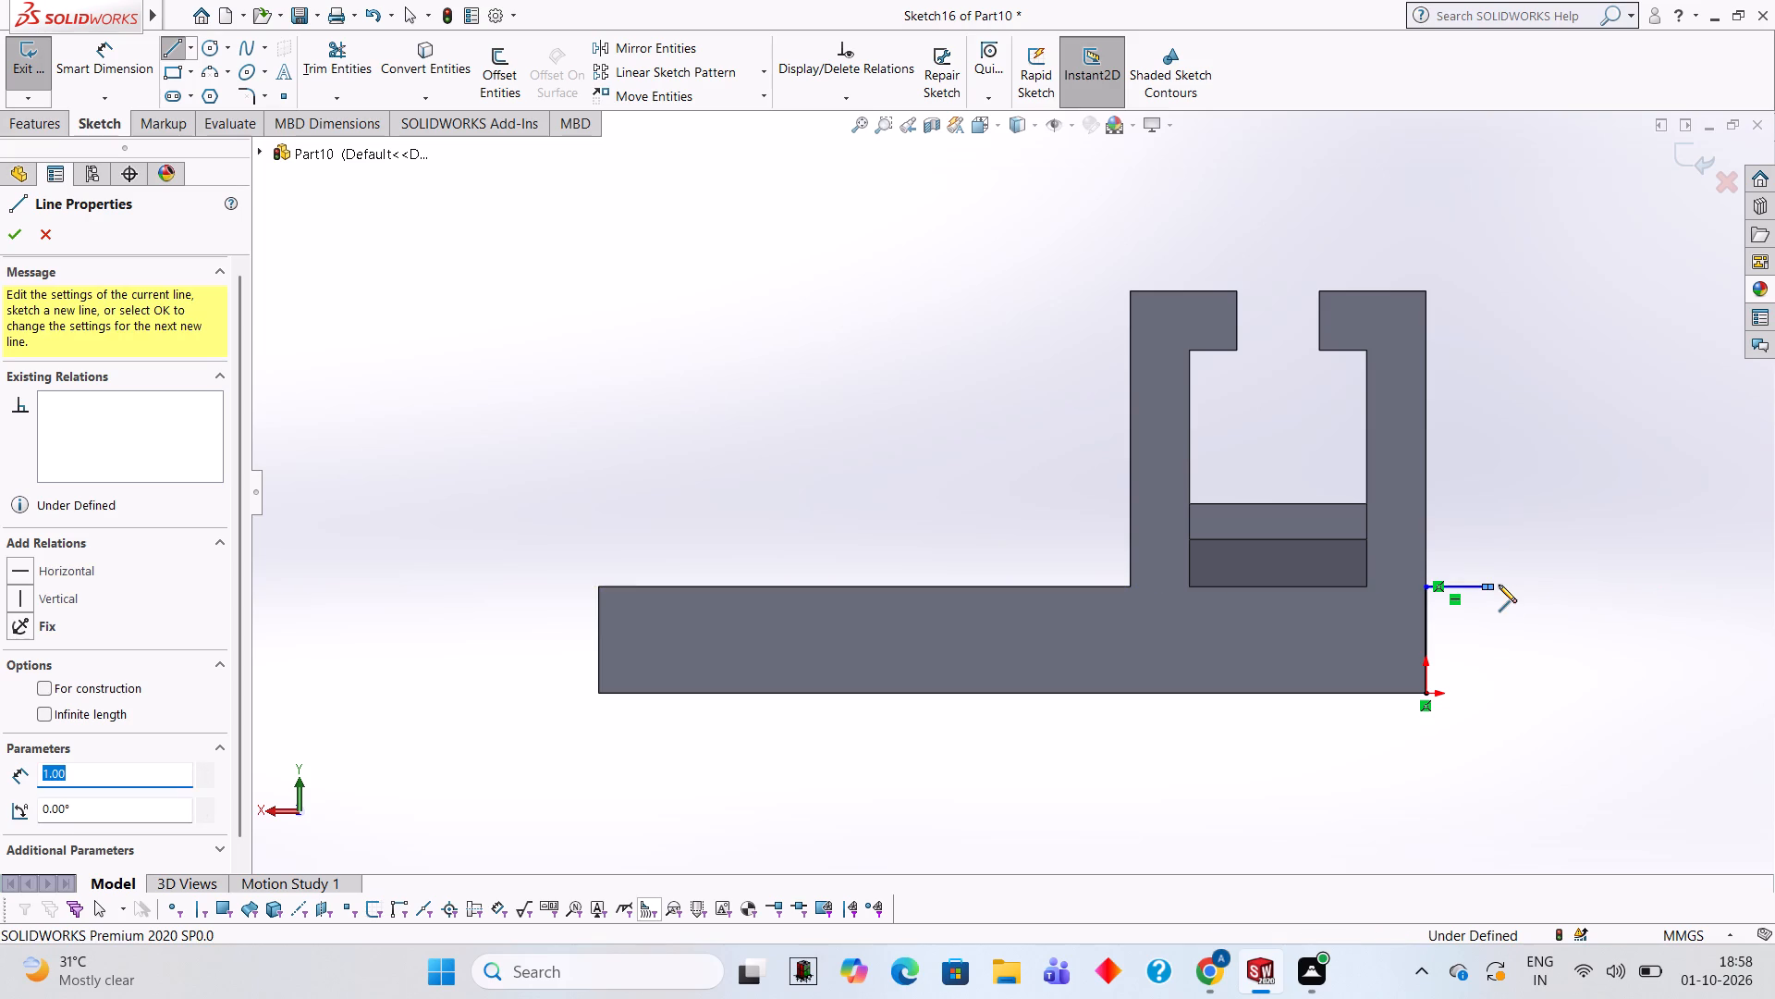
left_click(1493, 691)
left_click(1427, 695)
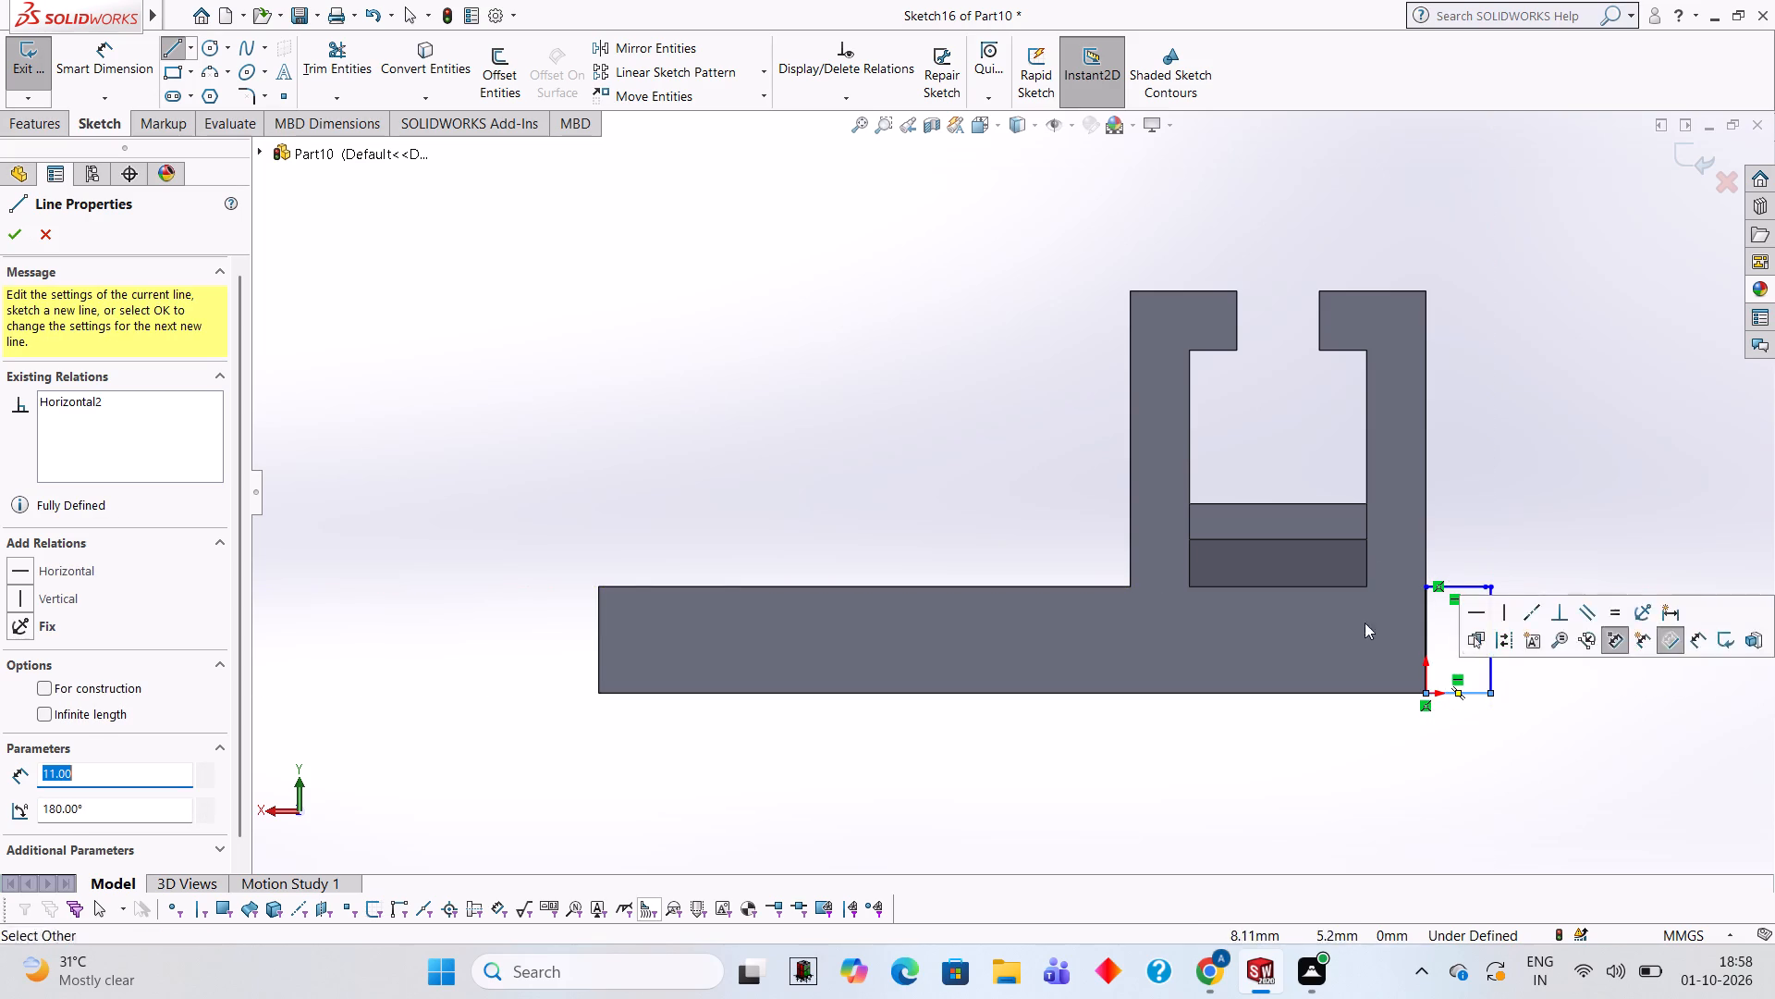
Draw an 18 mm diameter circle centred on the midpoint of the 11 mm wide outline's outer side.
left_click(214, 51)
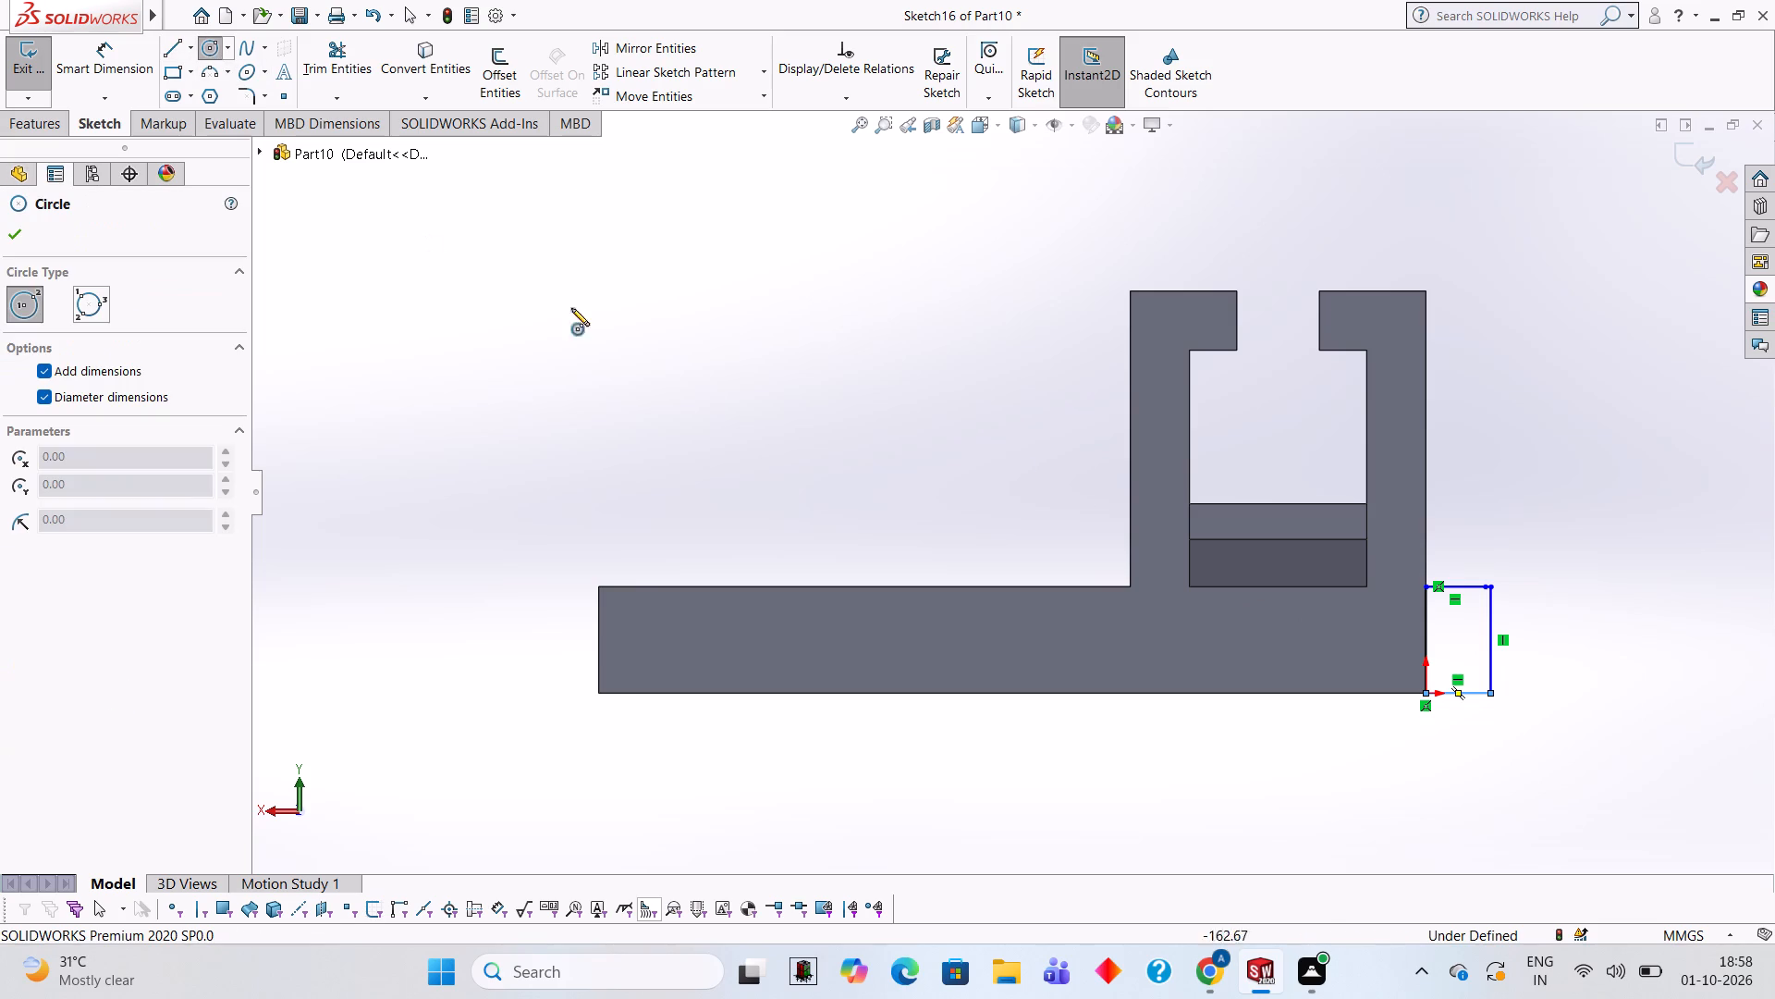
left_click(1491, 639)
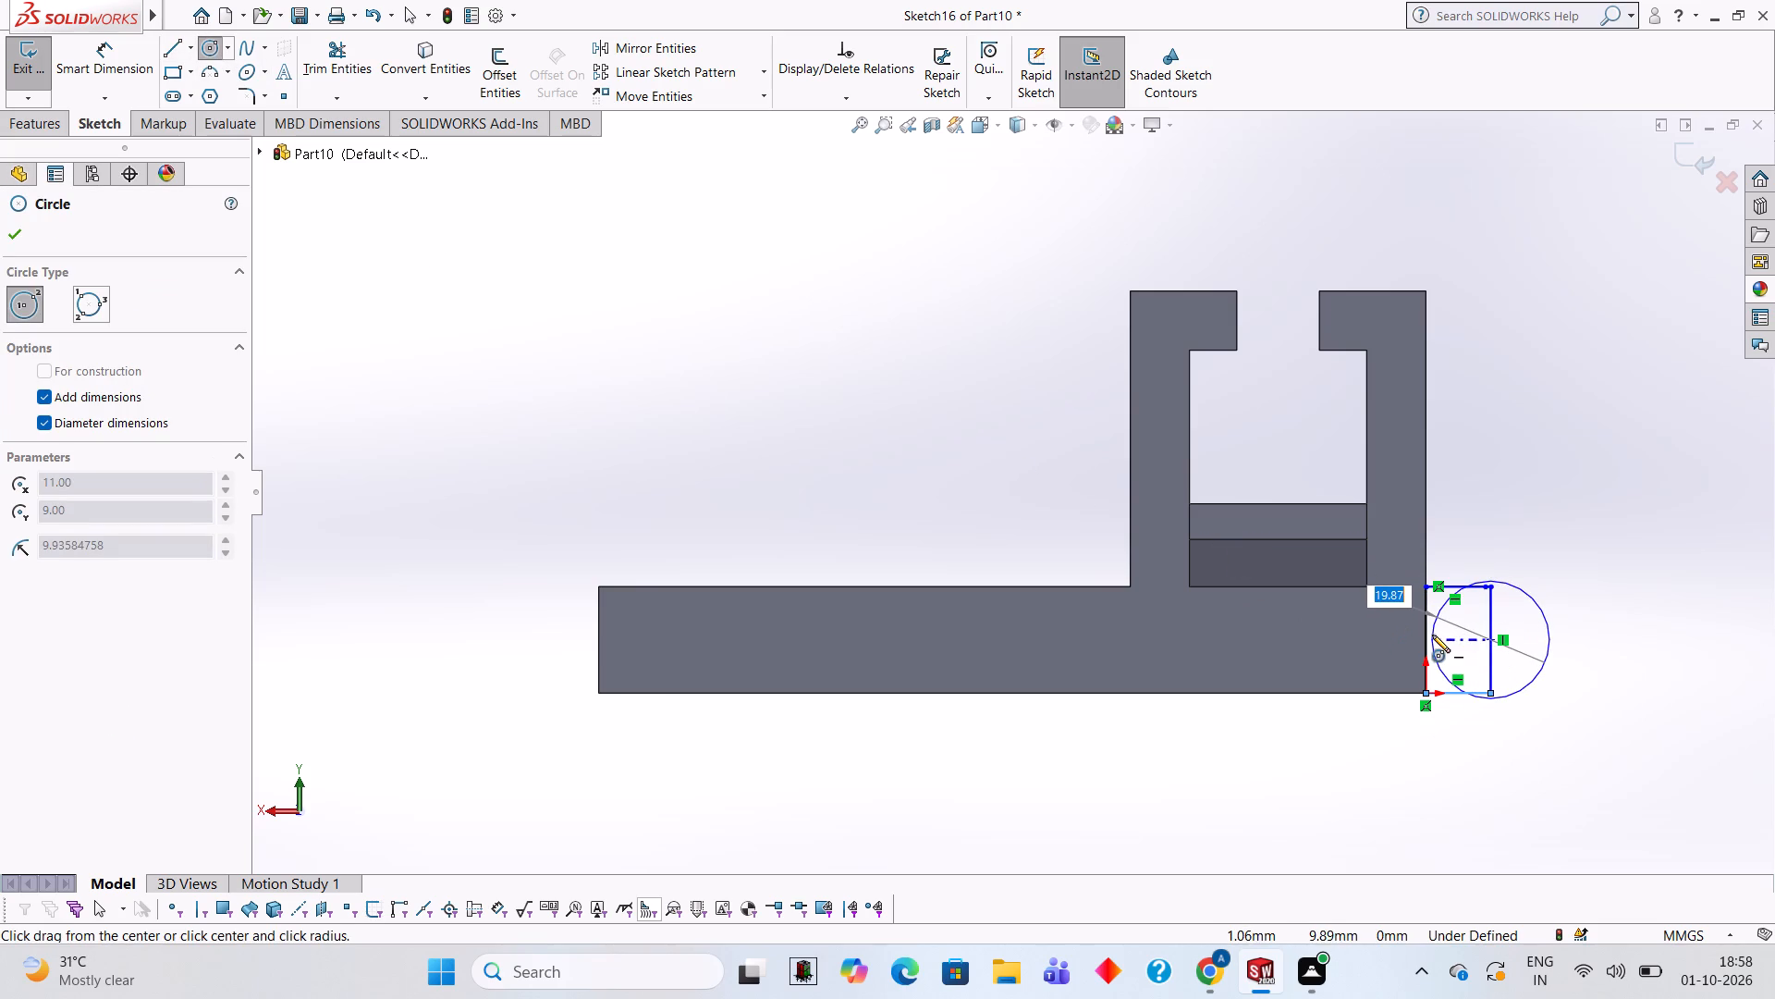
type("18")
key("Return")
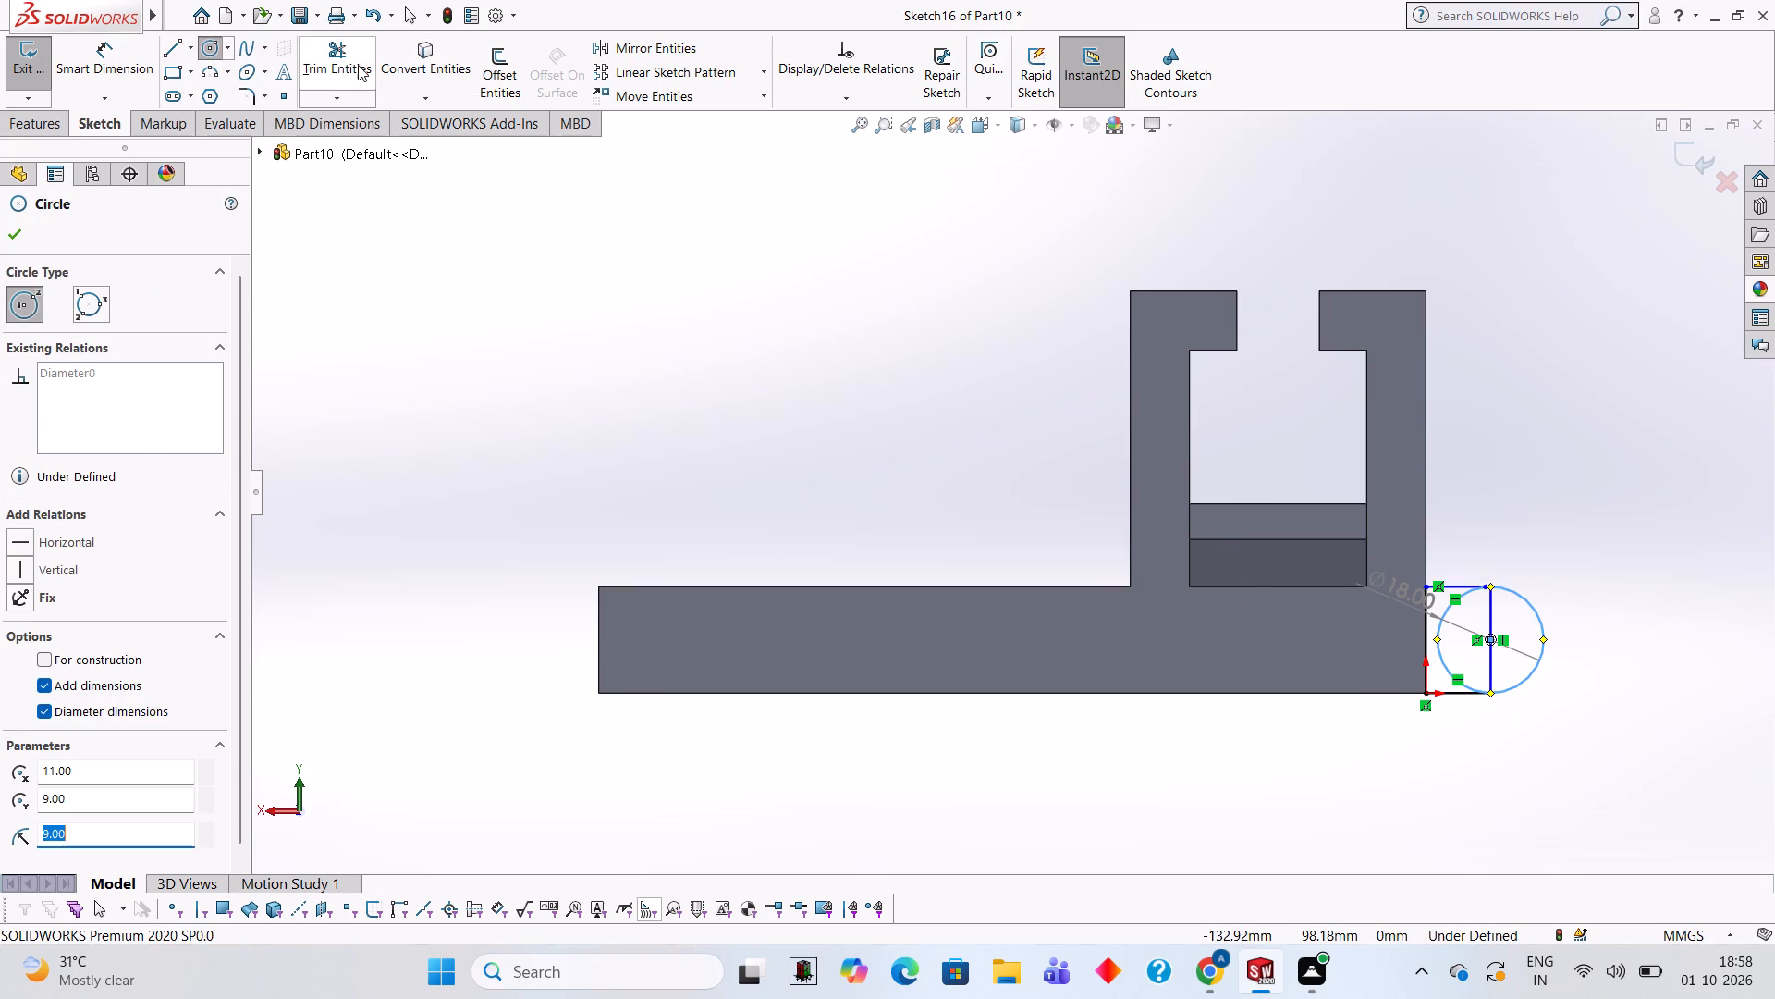
Trim away the circle's inner half and the outline's outer vertical side, leaving a rounded end profile.
left_click(358, 65)
left_click(1448, 610)
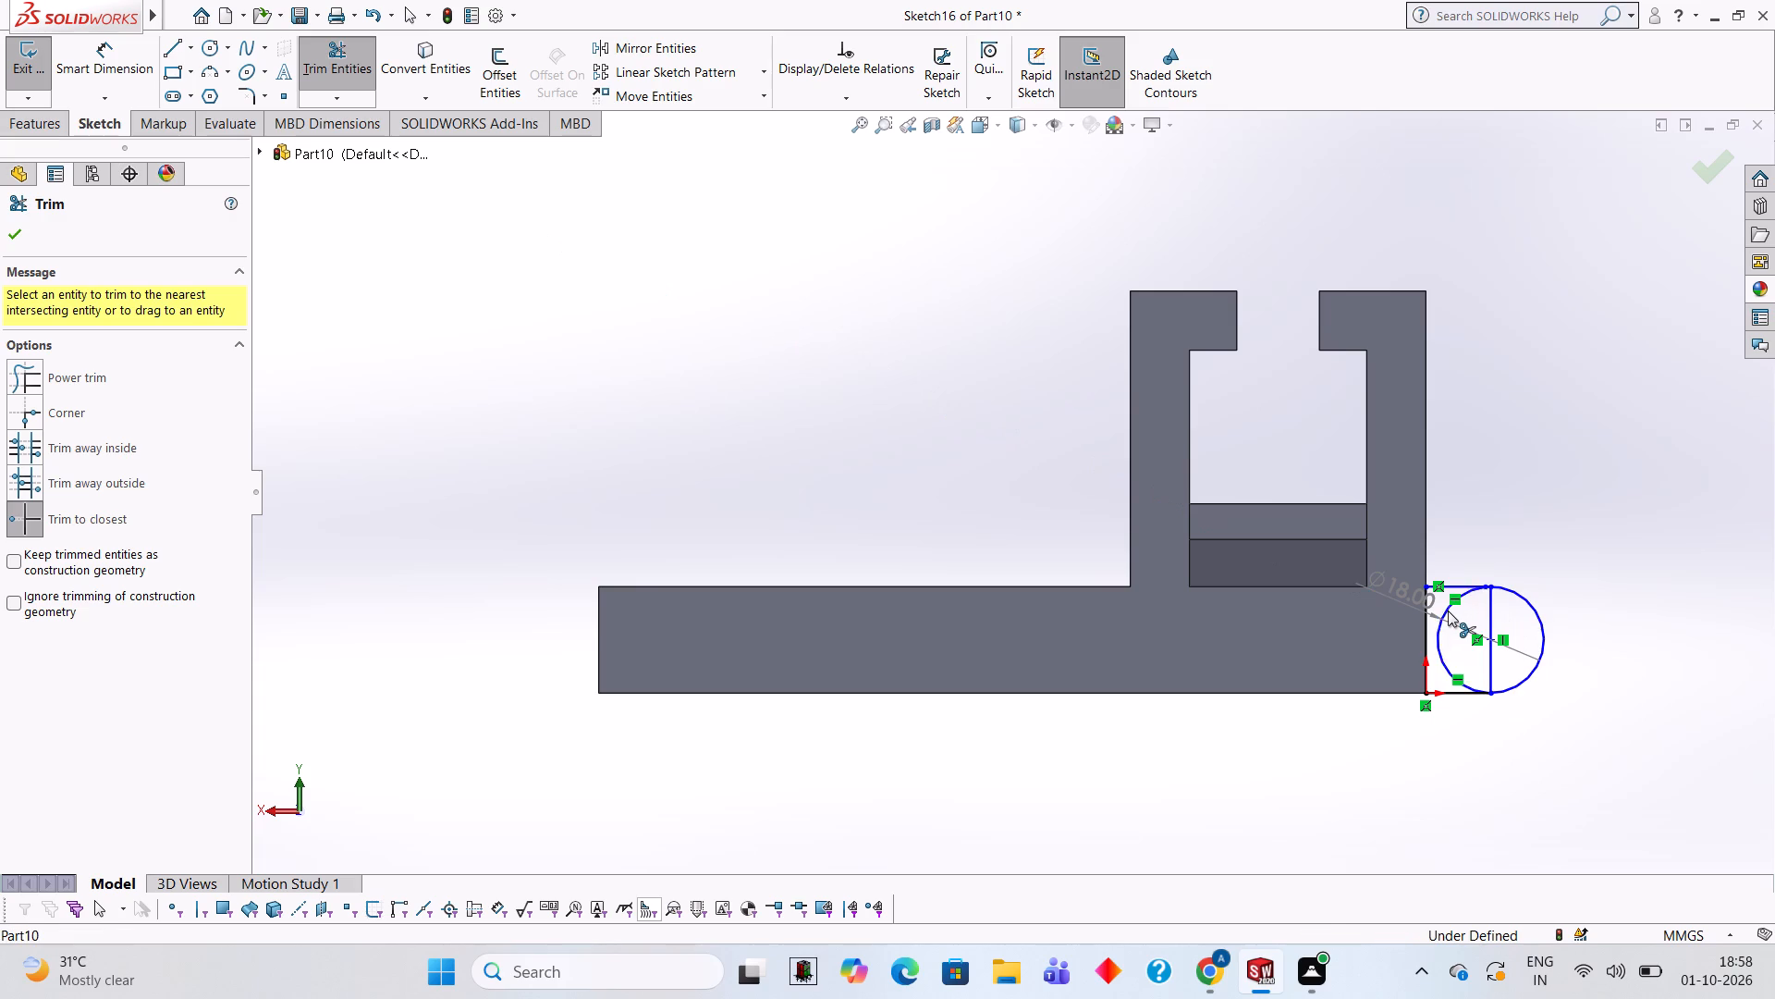
left_click(1493, 618)
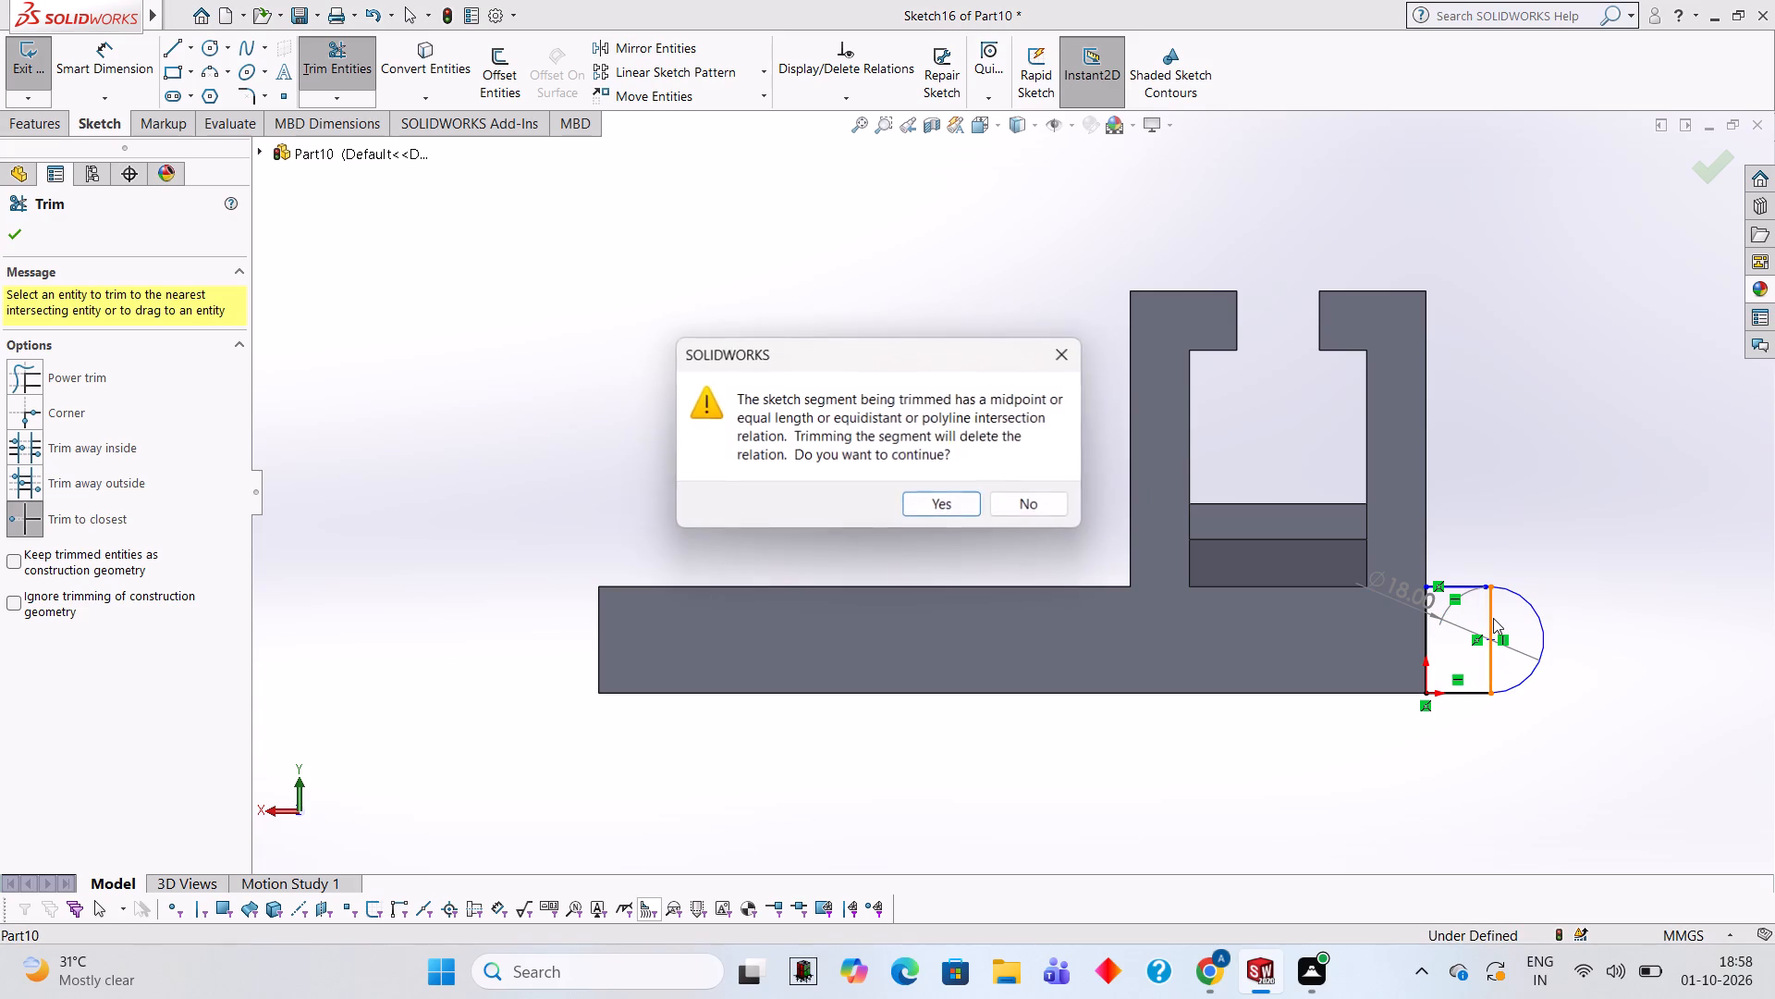
left_click(920, 499)
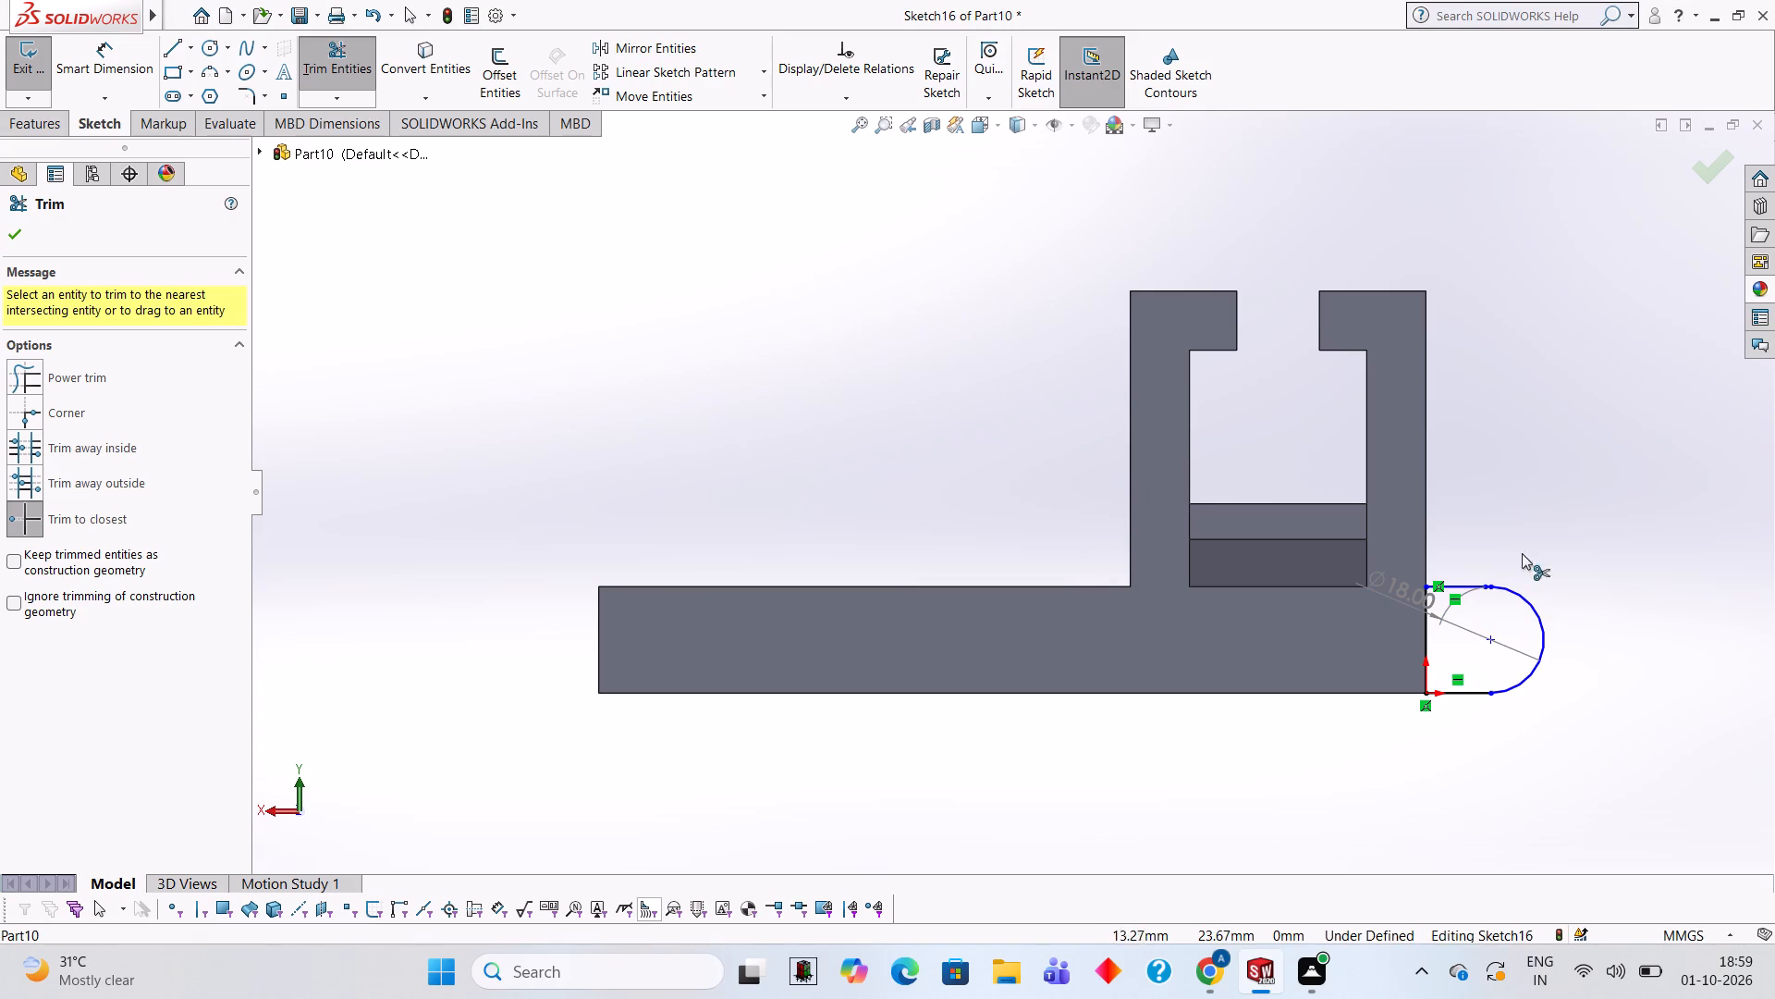
scroll(1486, 583, "down", 12)
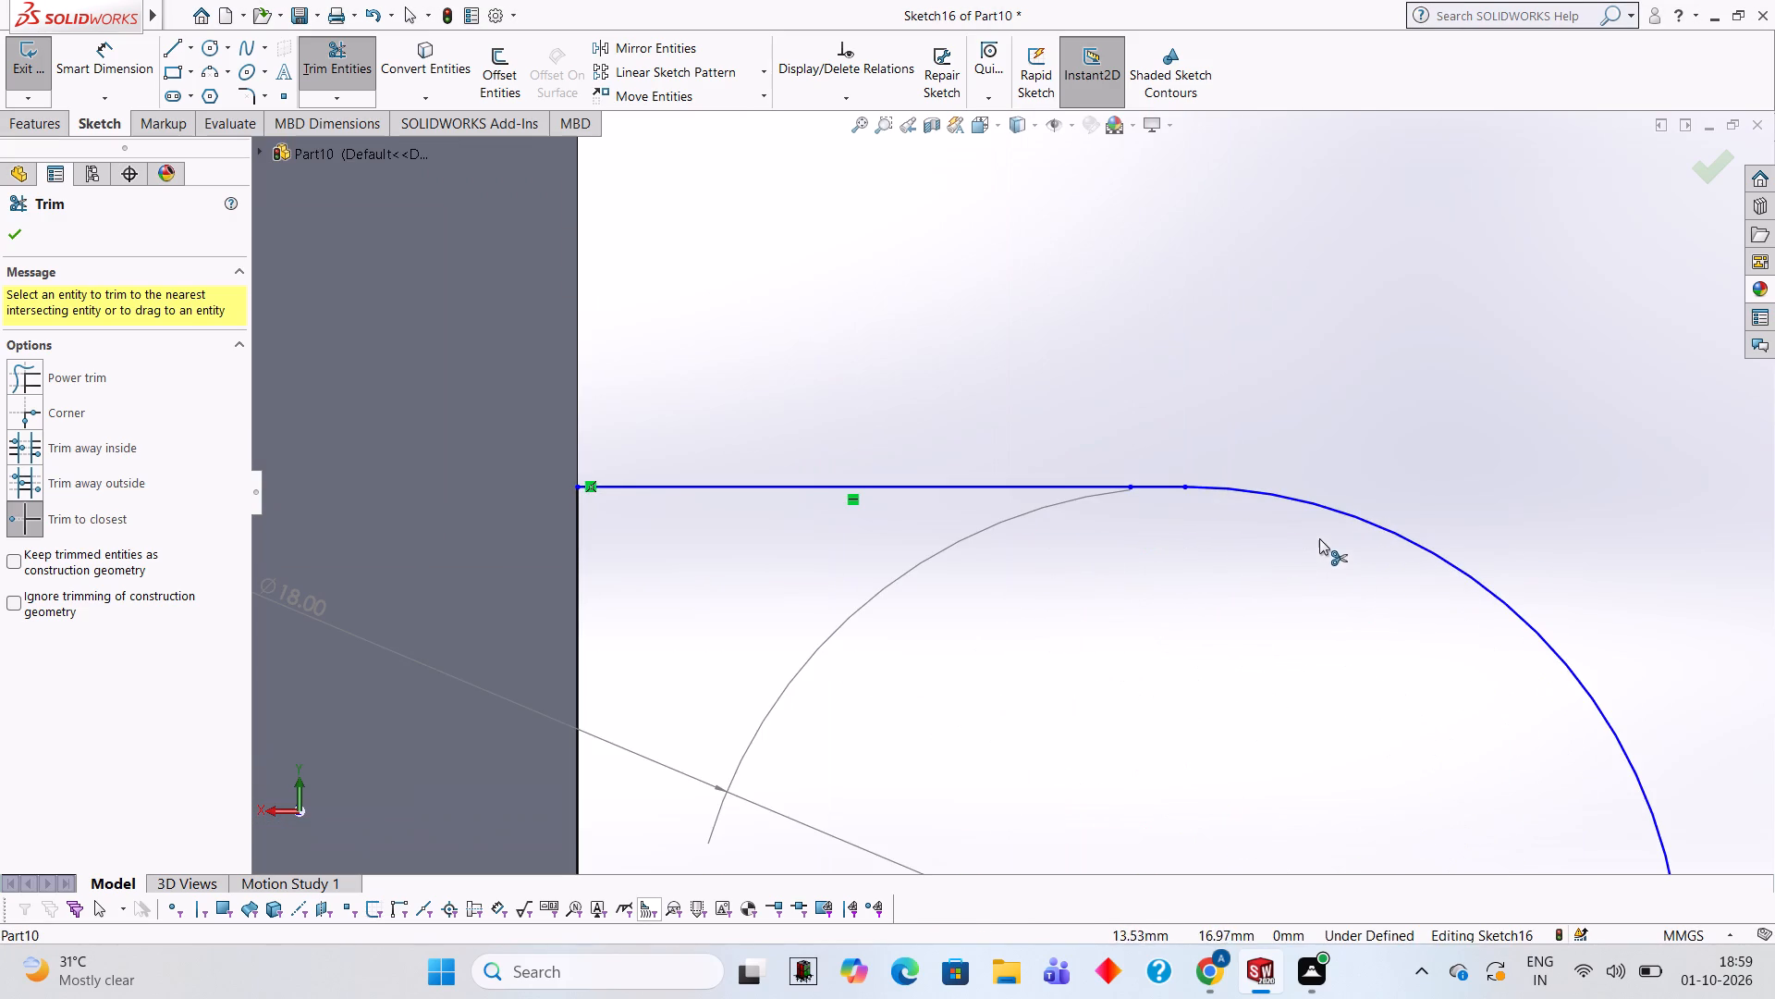
scroll(1174, 507, "up", 12)
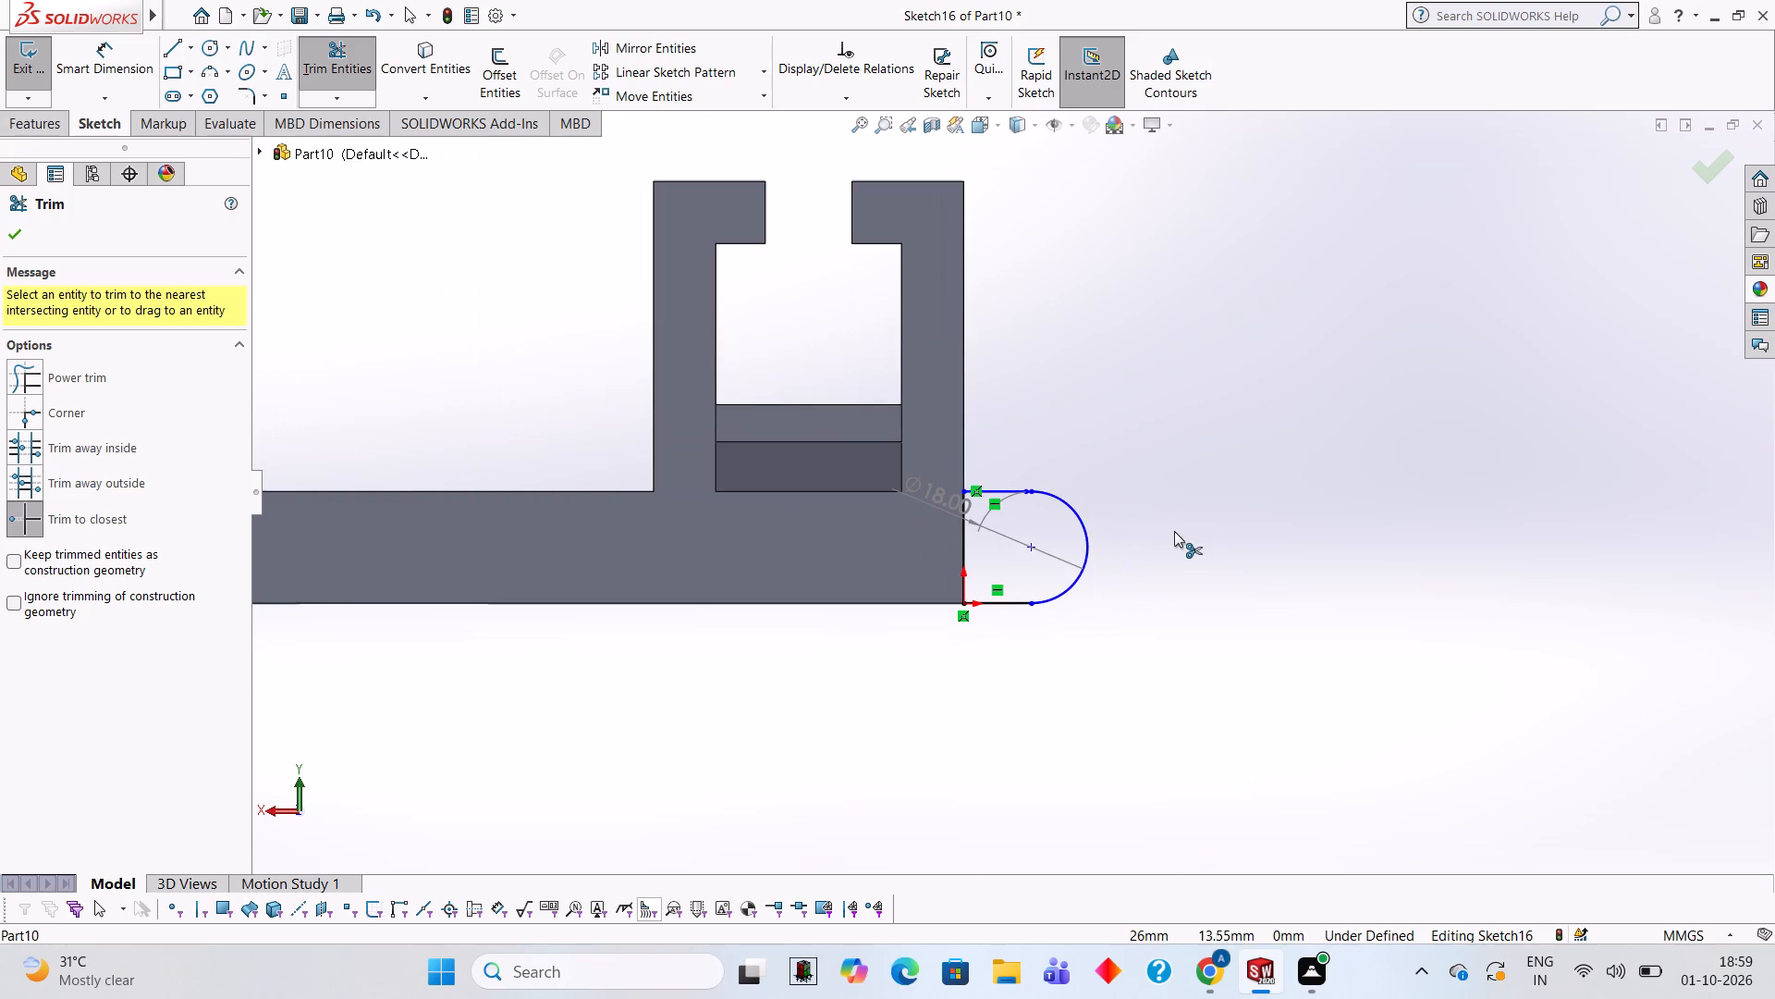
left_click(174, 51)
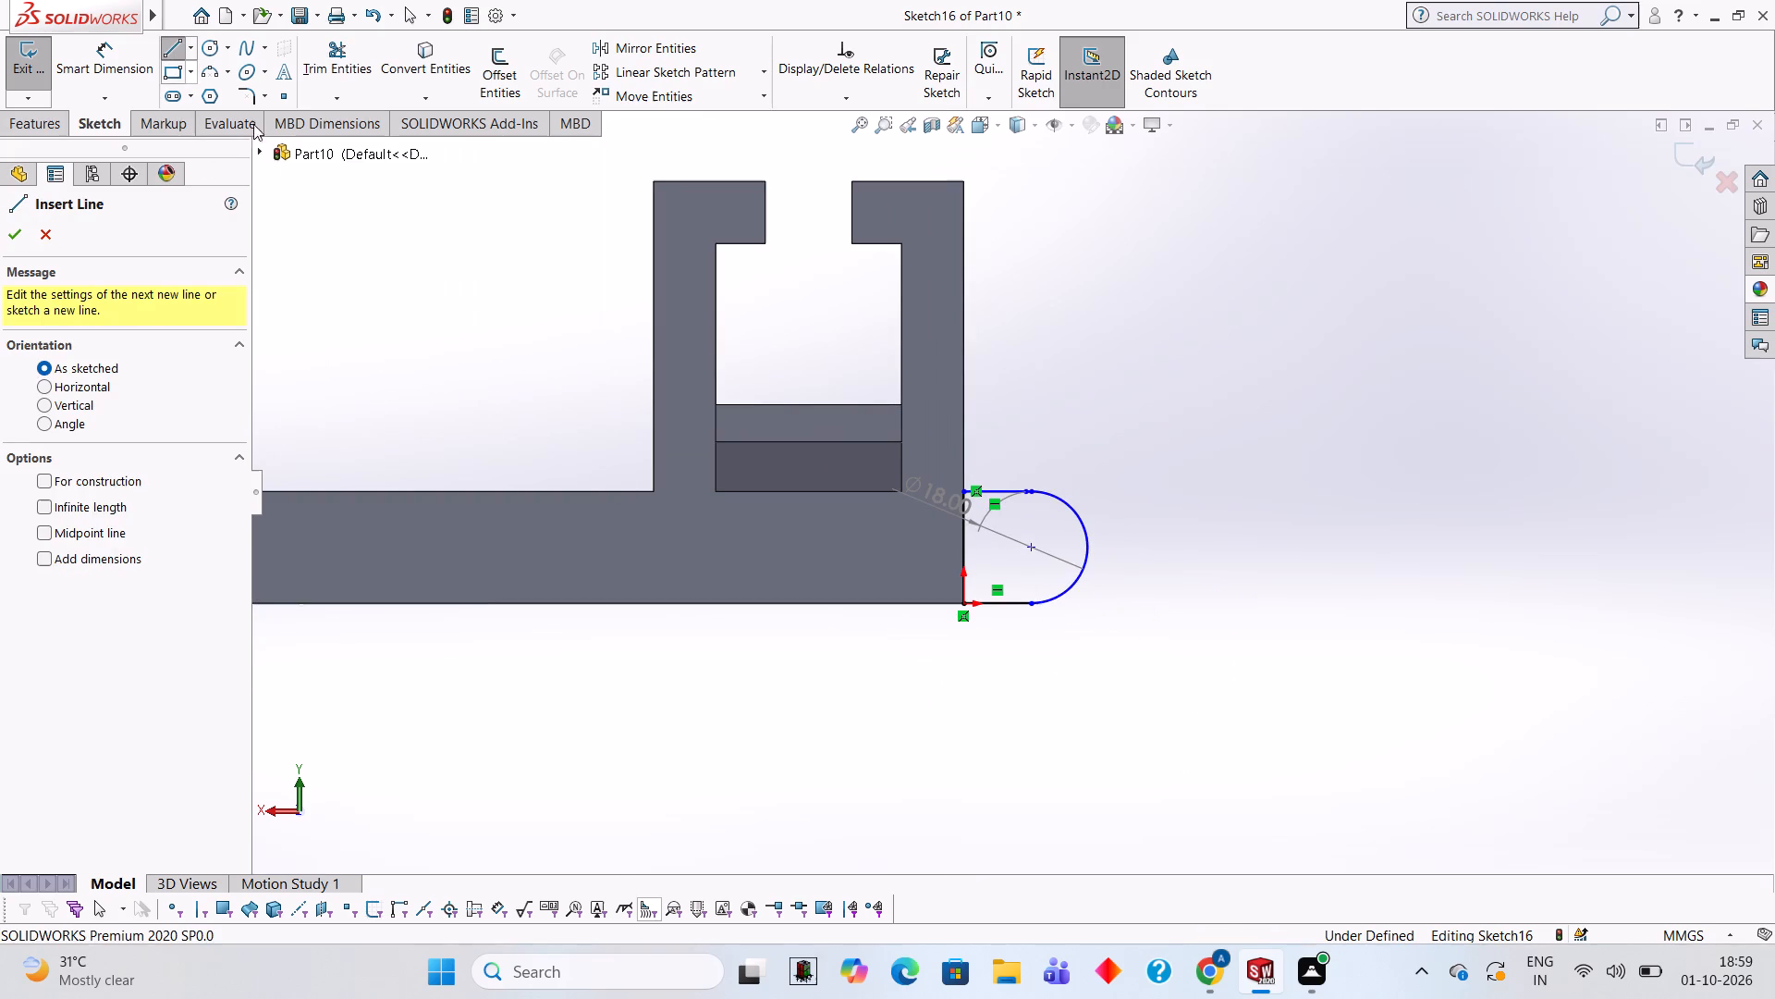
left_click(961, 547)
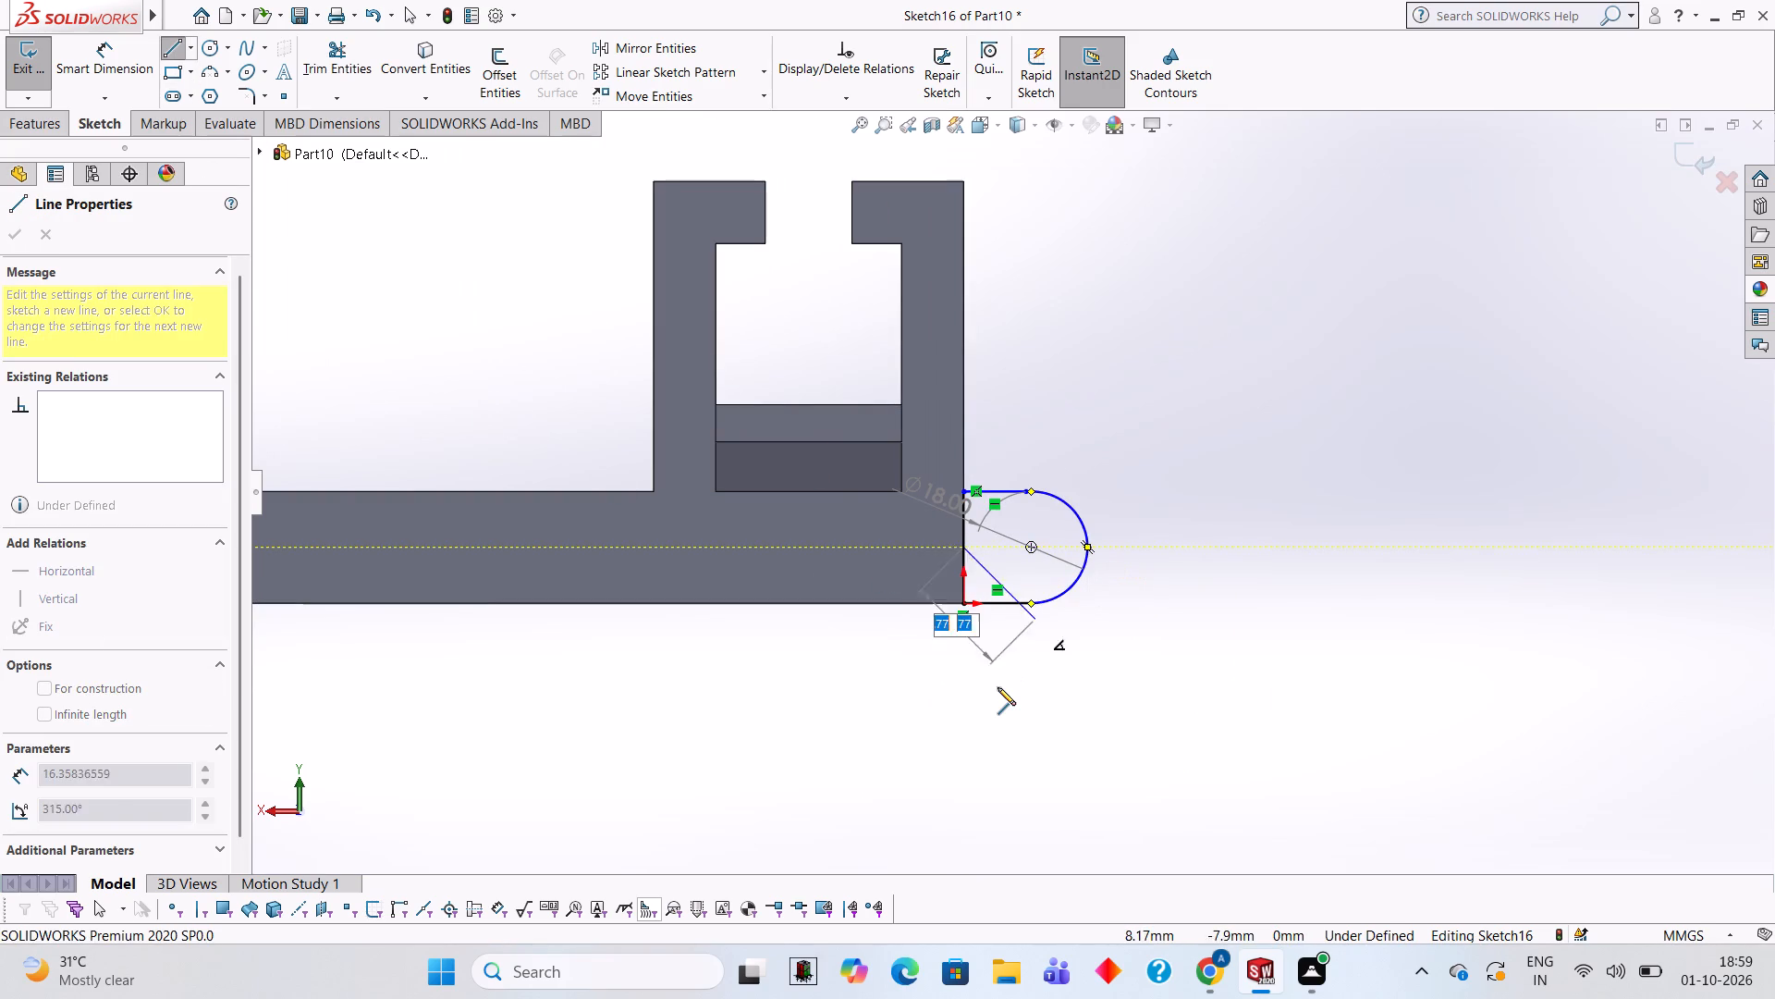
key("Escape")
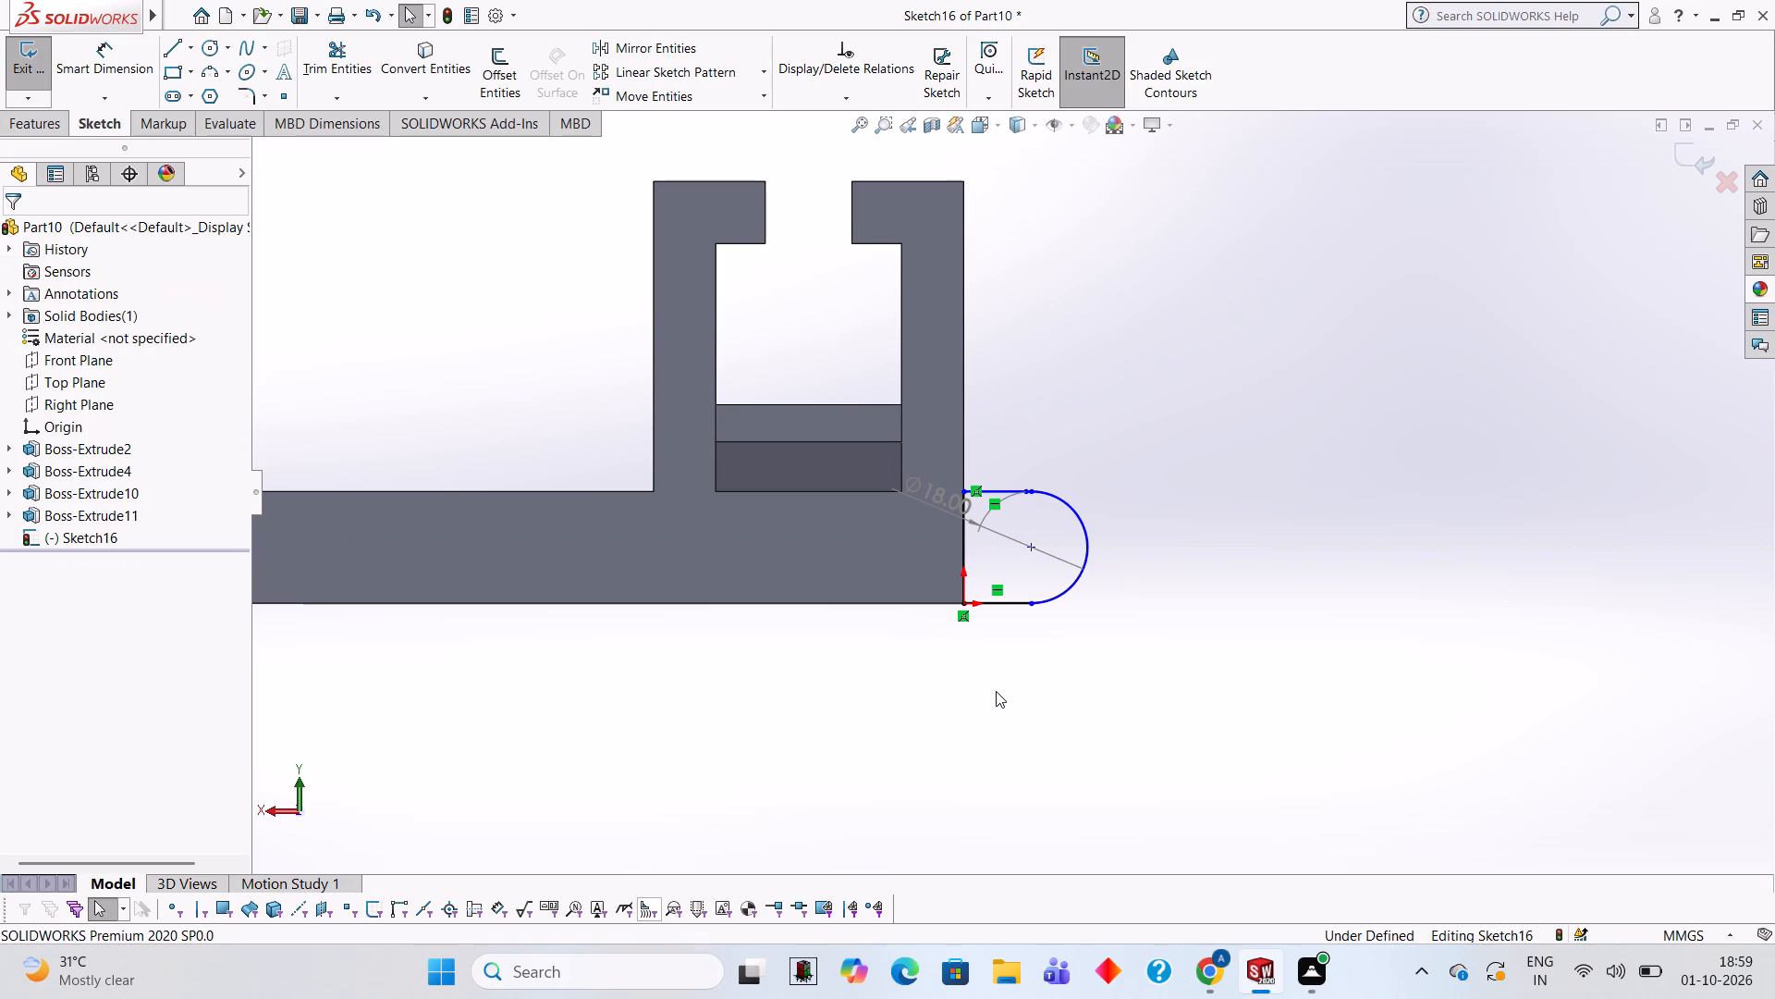
Extrude the rounded end profile 30 mm in the reversed direction, along the base's end face, merged with the body.
middle_click_drag(1164, 322, 1073, 338)
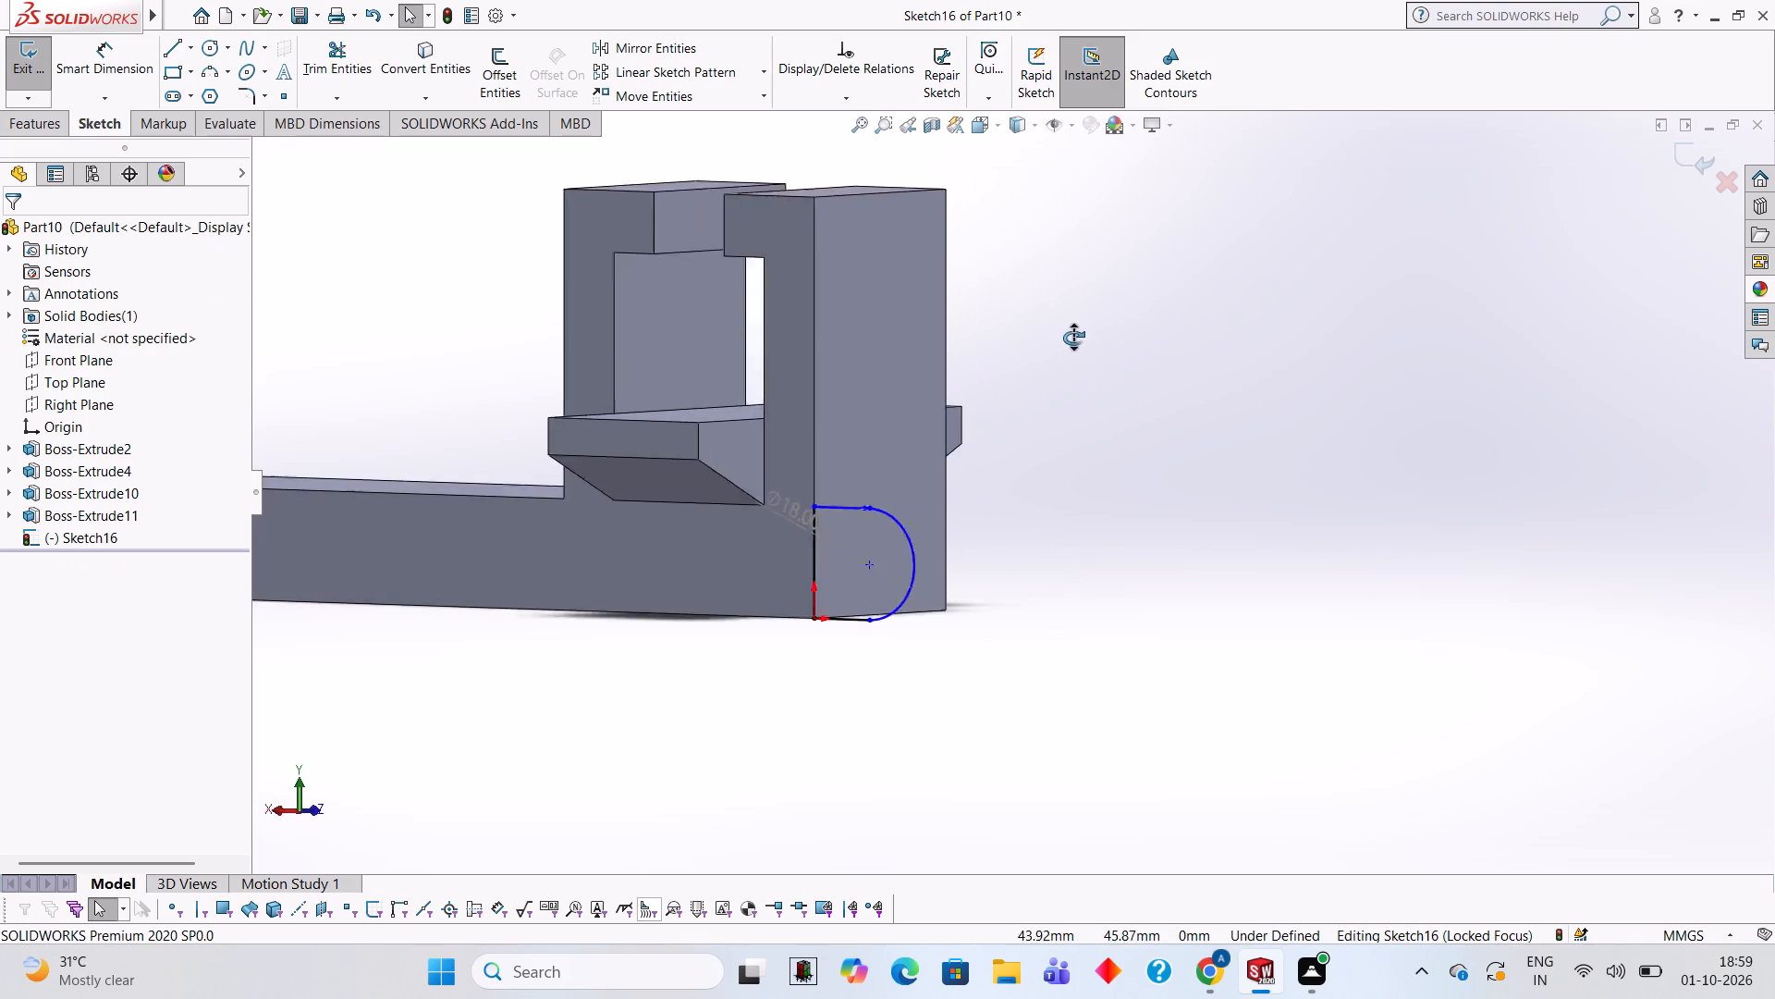
middle_click_drag(1073, 338, 1016, 348)
middle_click_drag(860, 340, 832, 340)
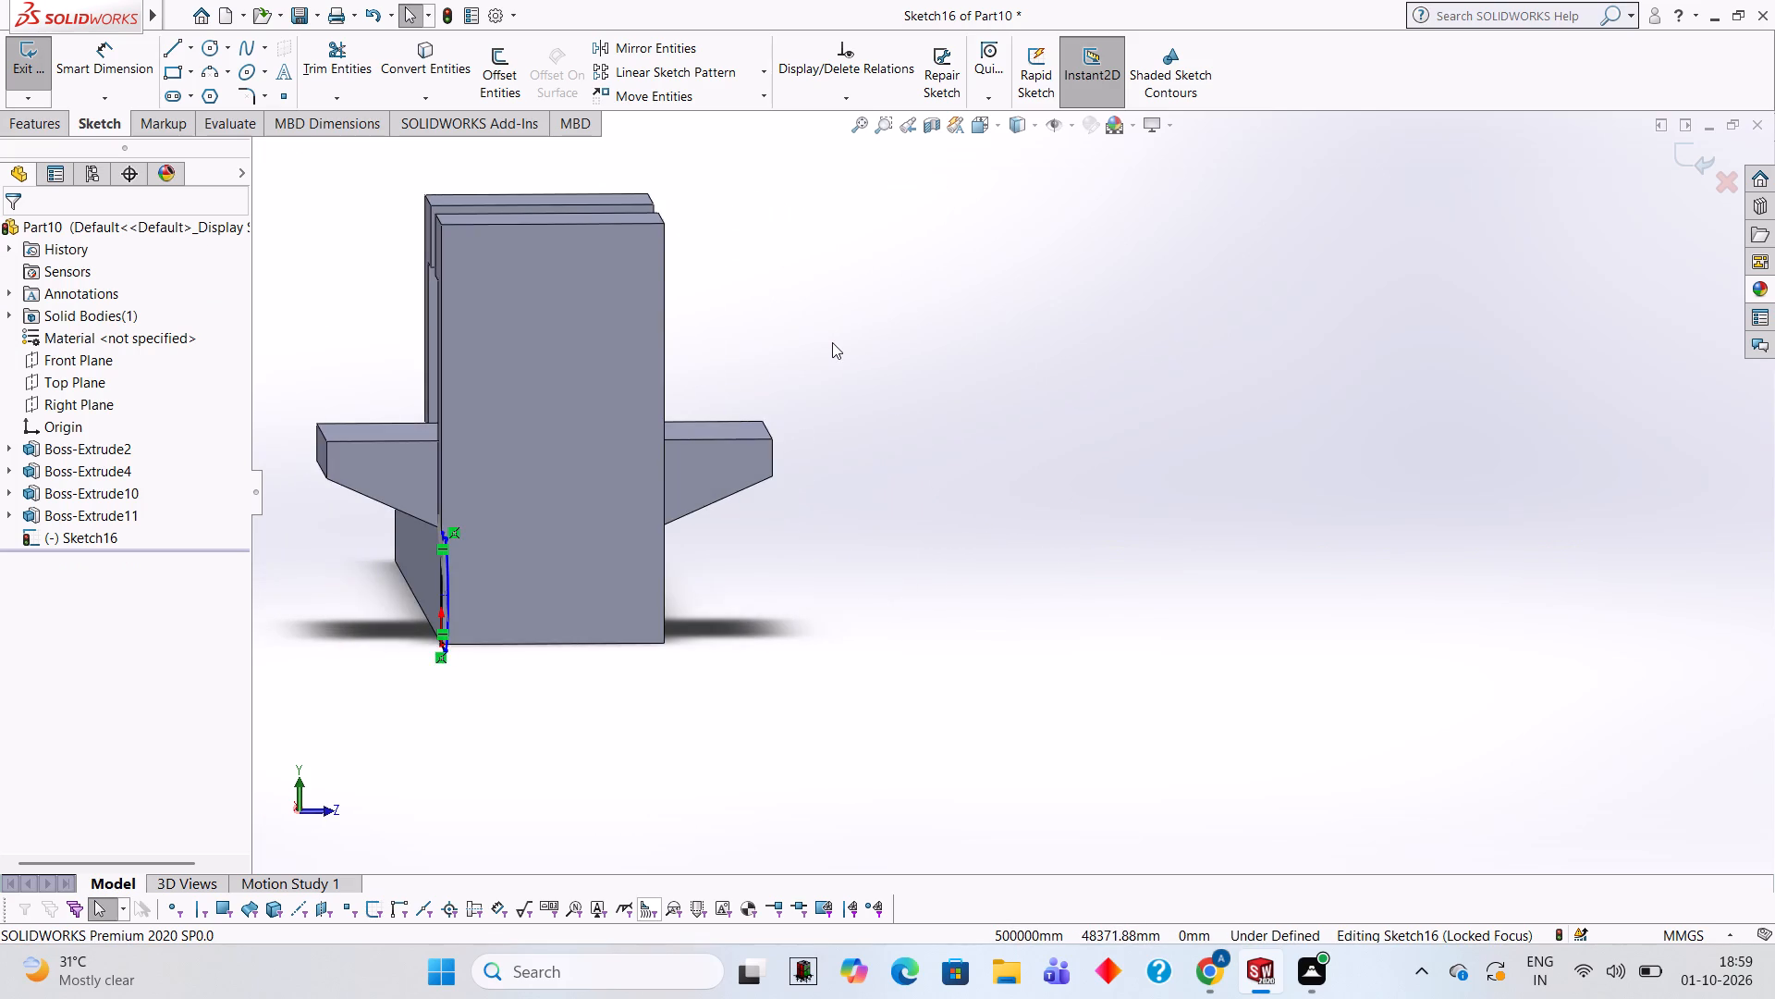
scroll(832, 342, "up", 1)
middle_click_drag(838, 342, 853, 350)
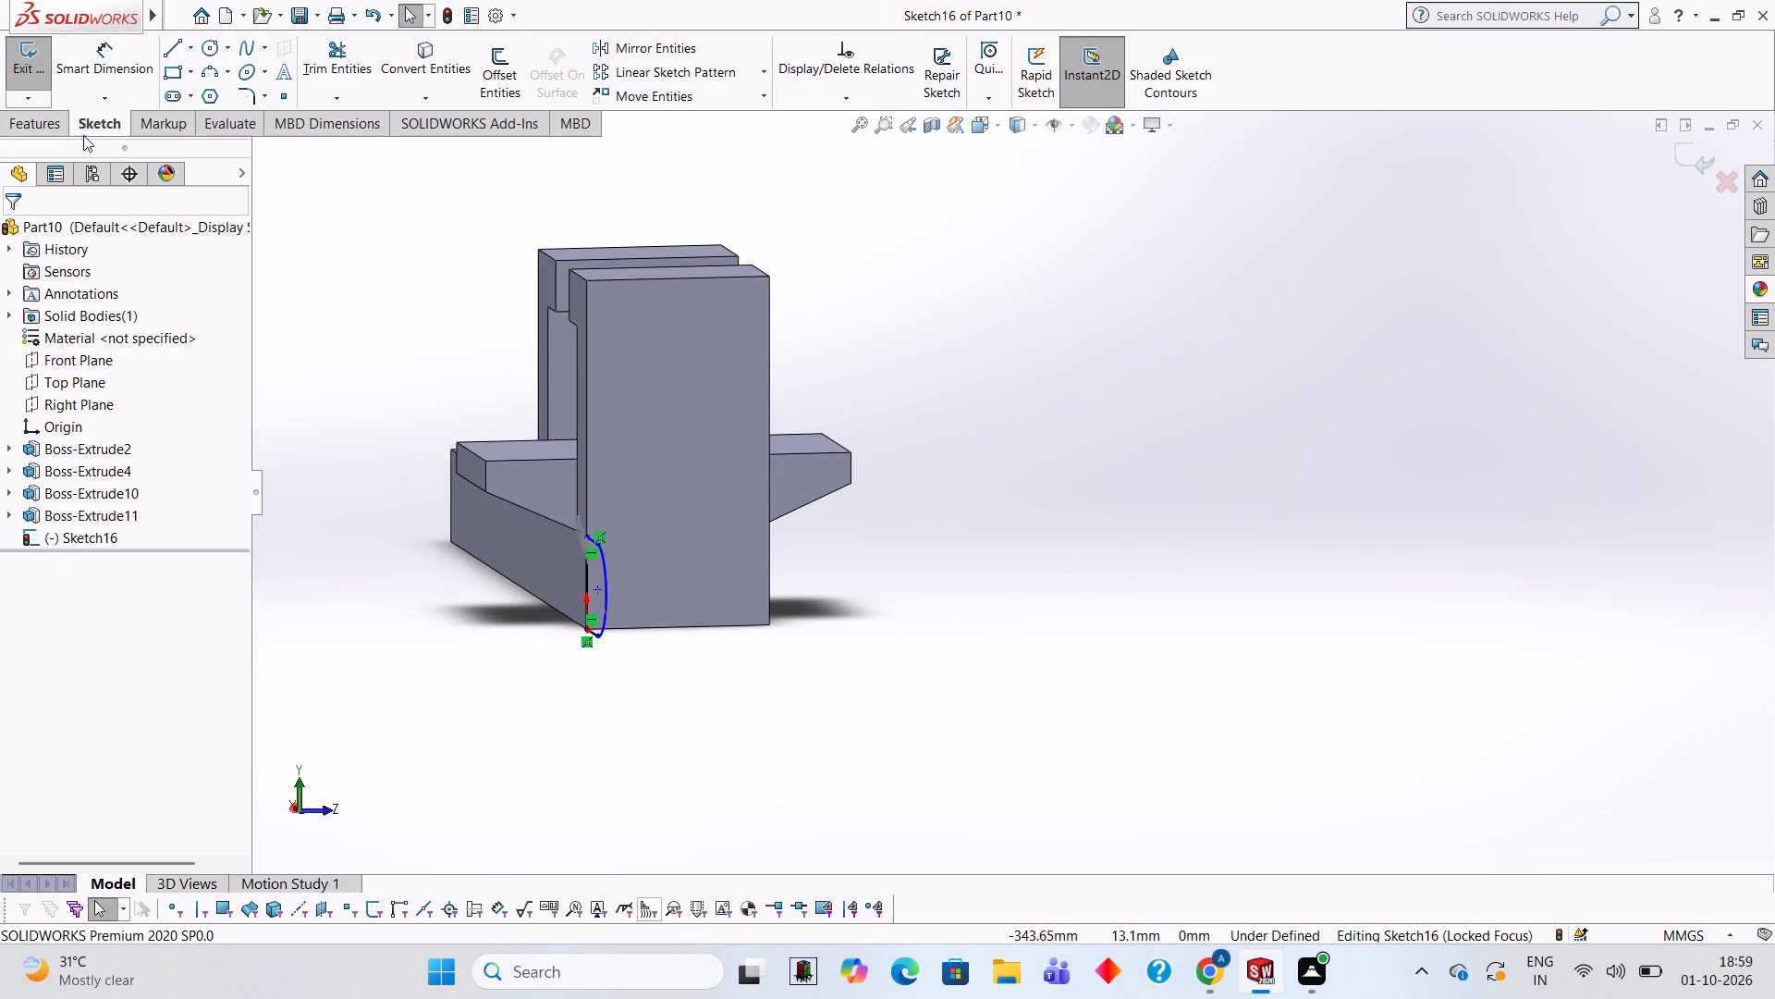
left_click(54, 114)
left_click(44, 83)
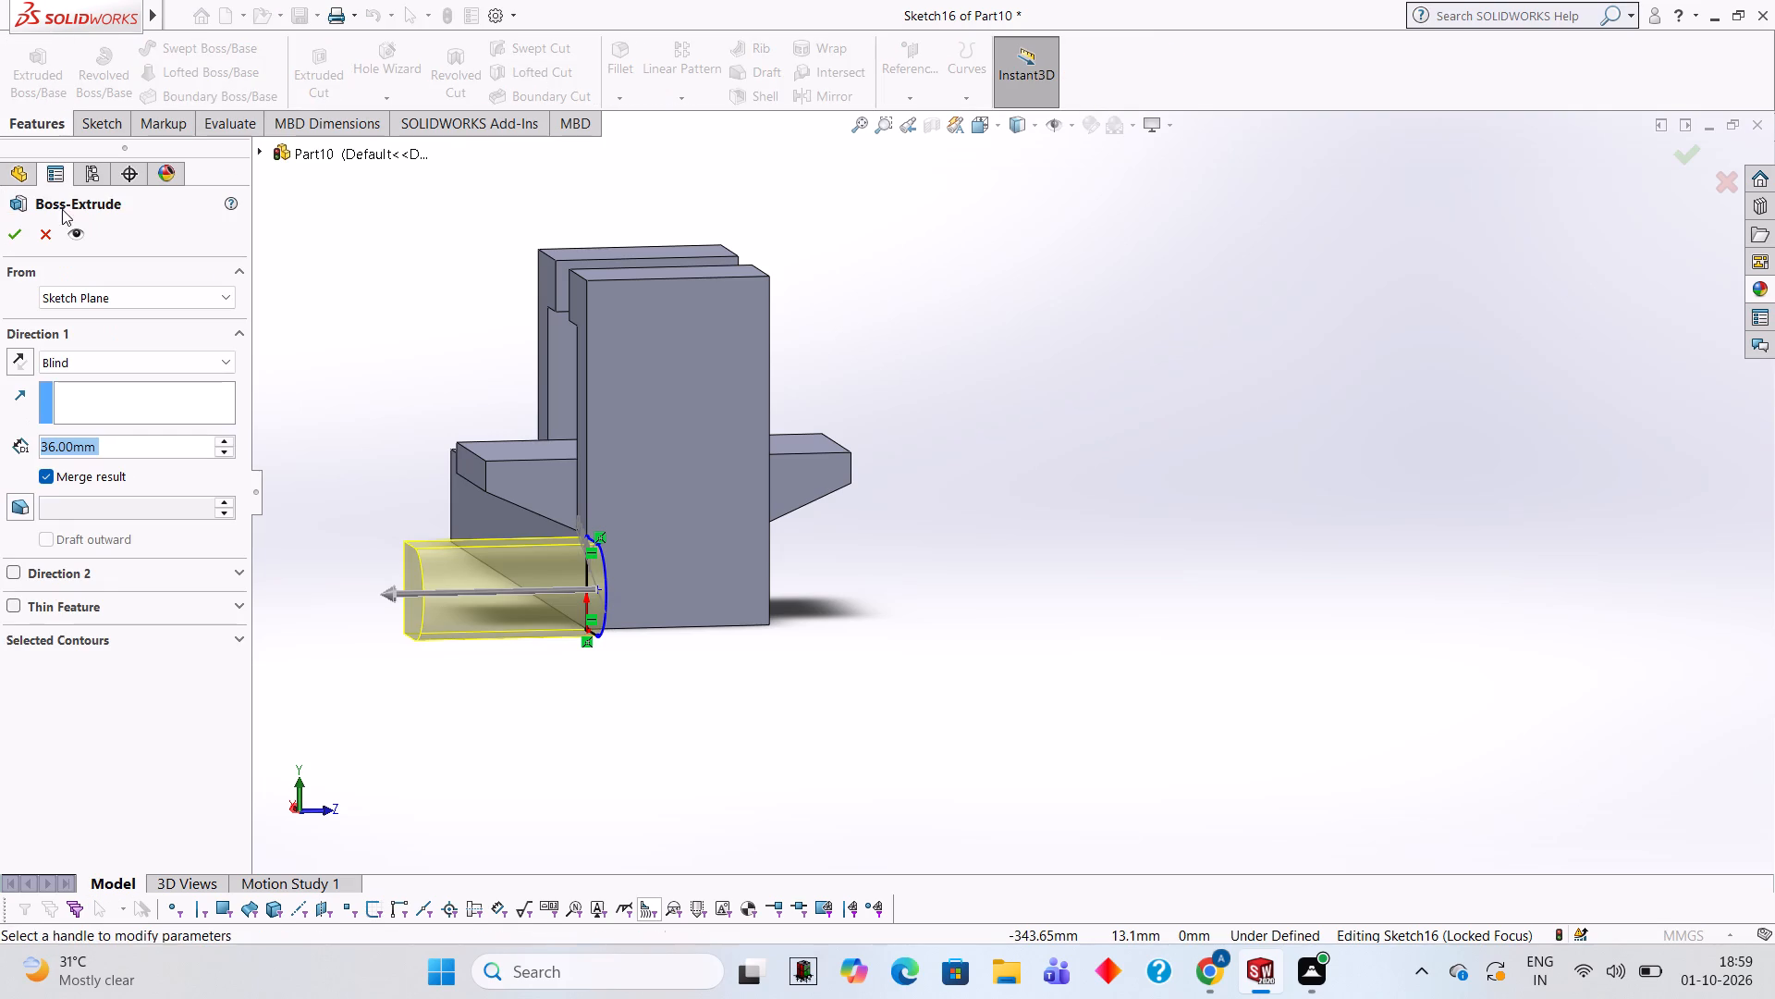
left_click(18, 350)
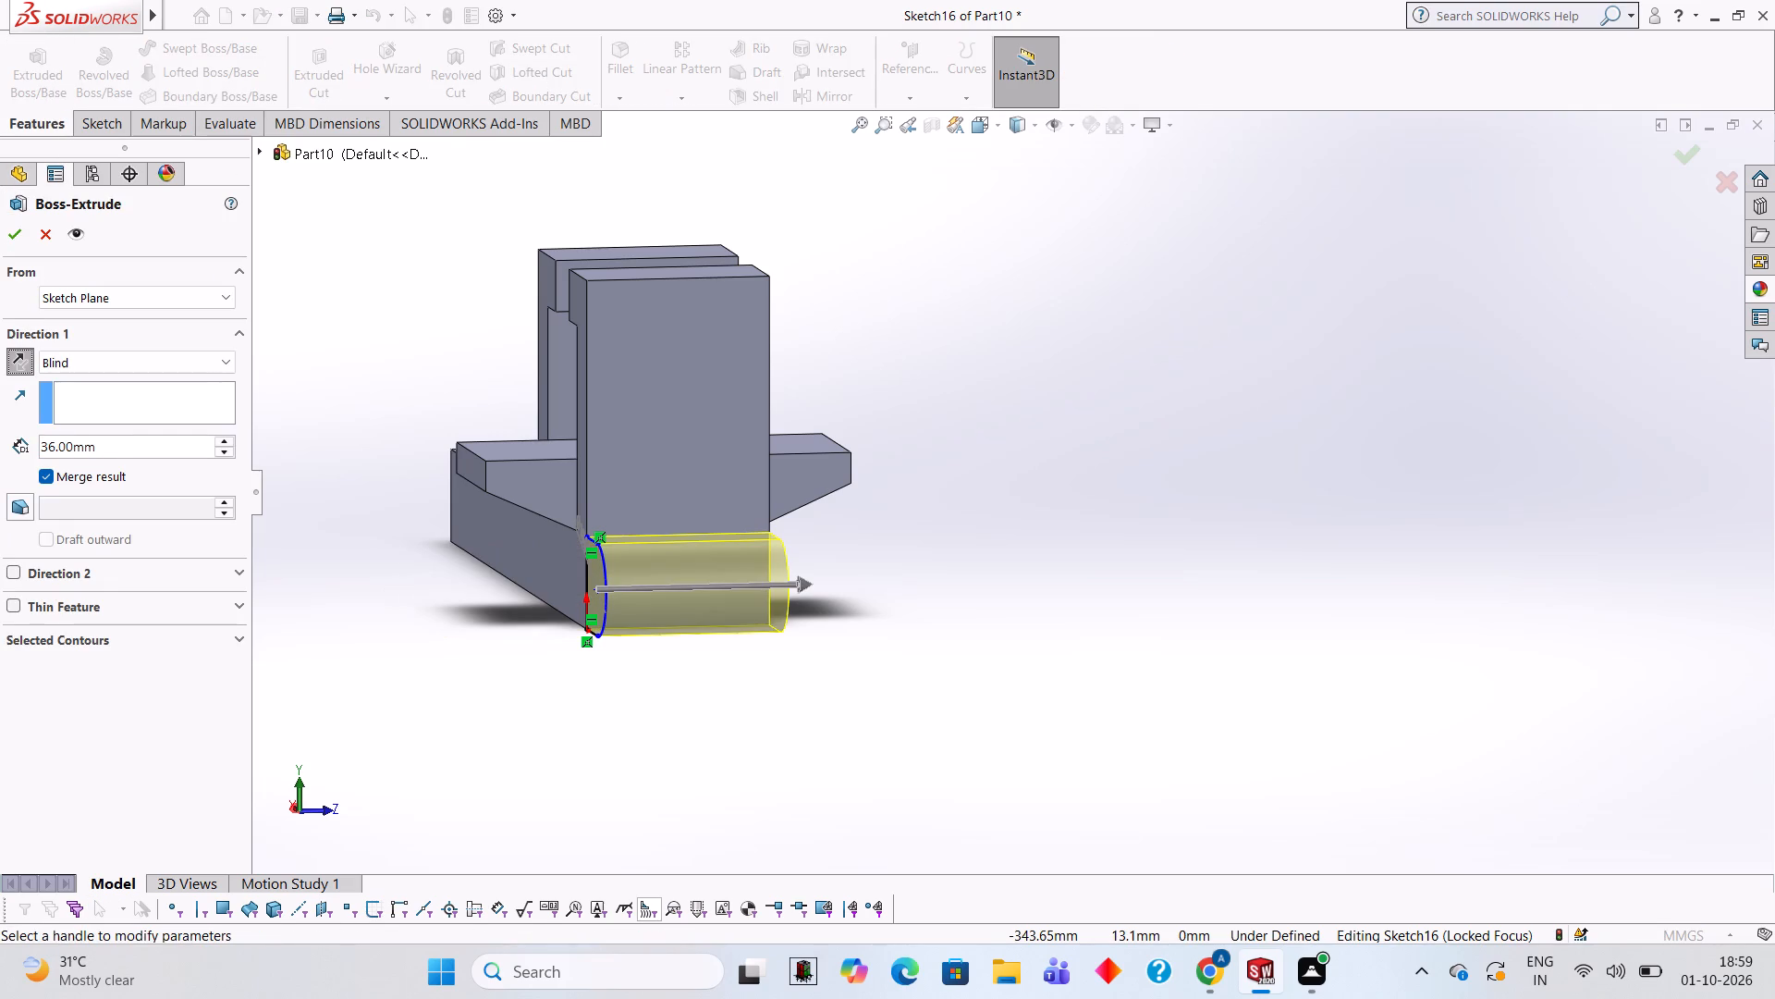
left_click(160, 442)
key("BackSpace")
key("BackSpace")
key("BackSpace")
key("BackSpace")
key("BackSpace")
key("BackSpace")
key("0")
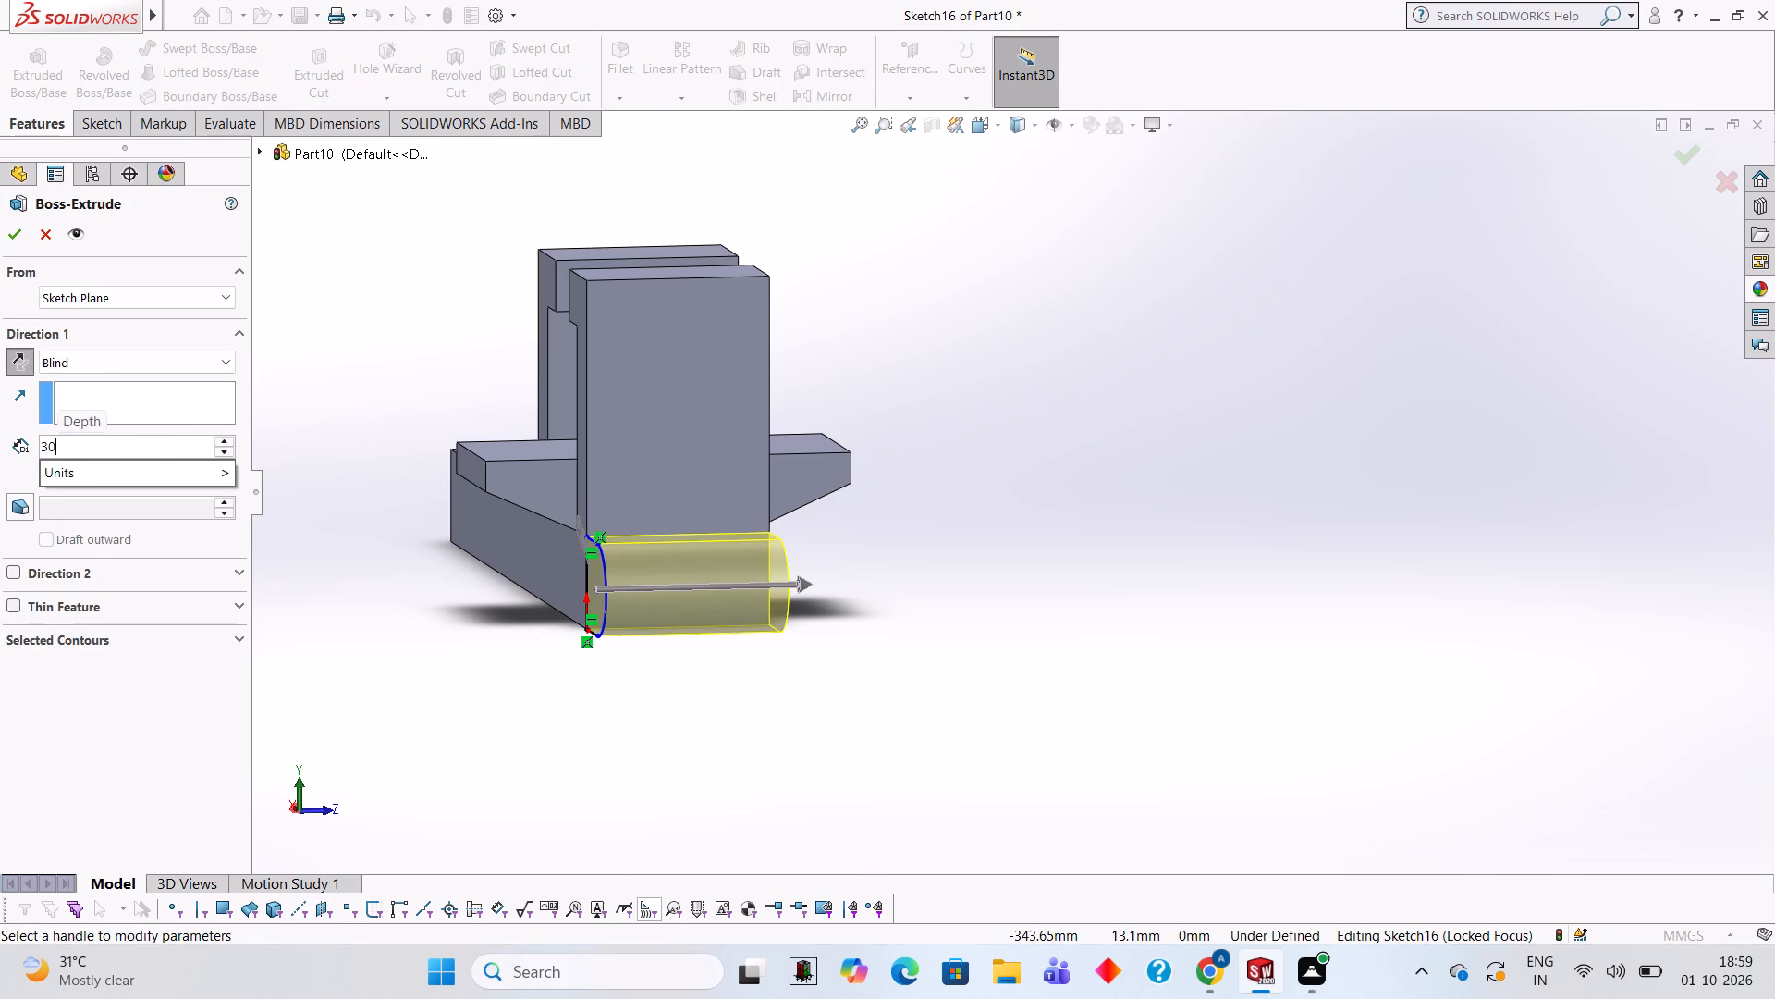
key("Return")
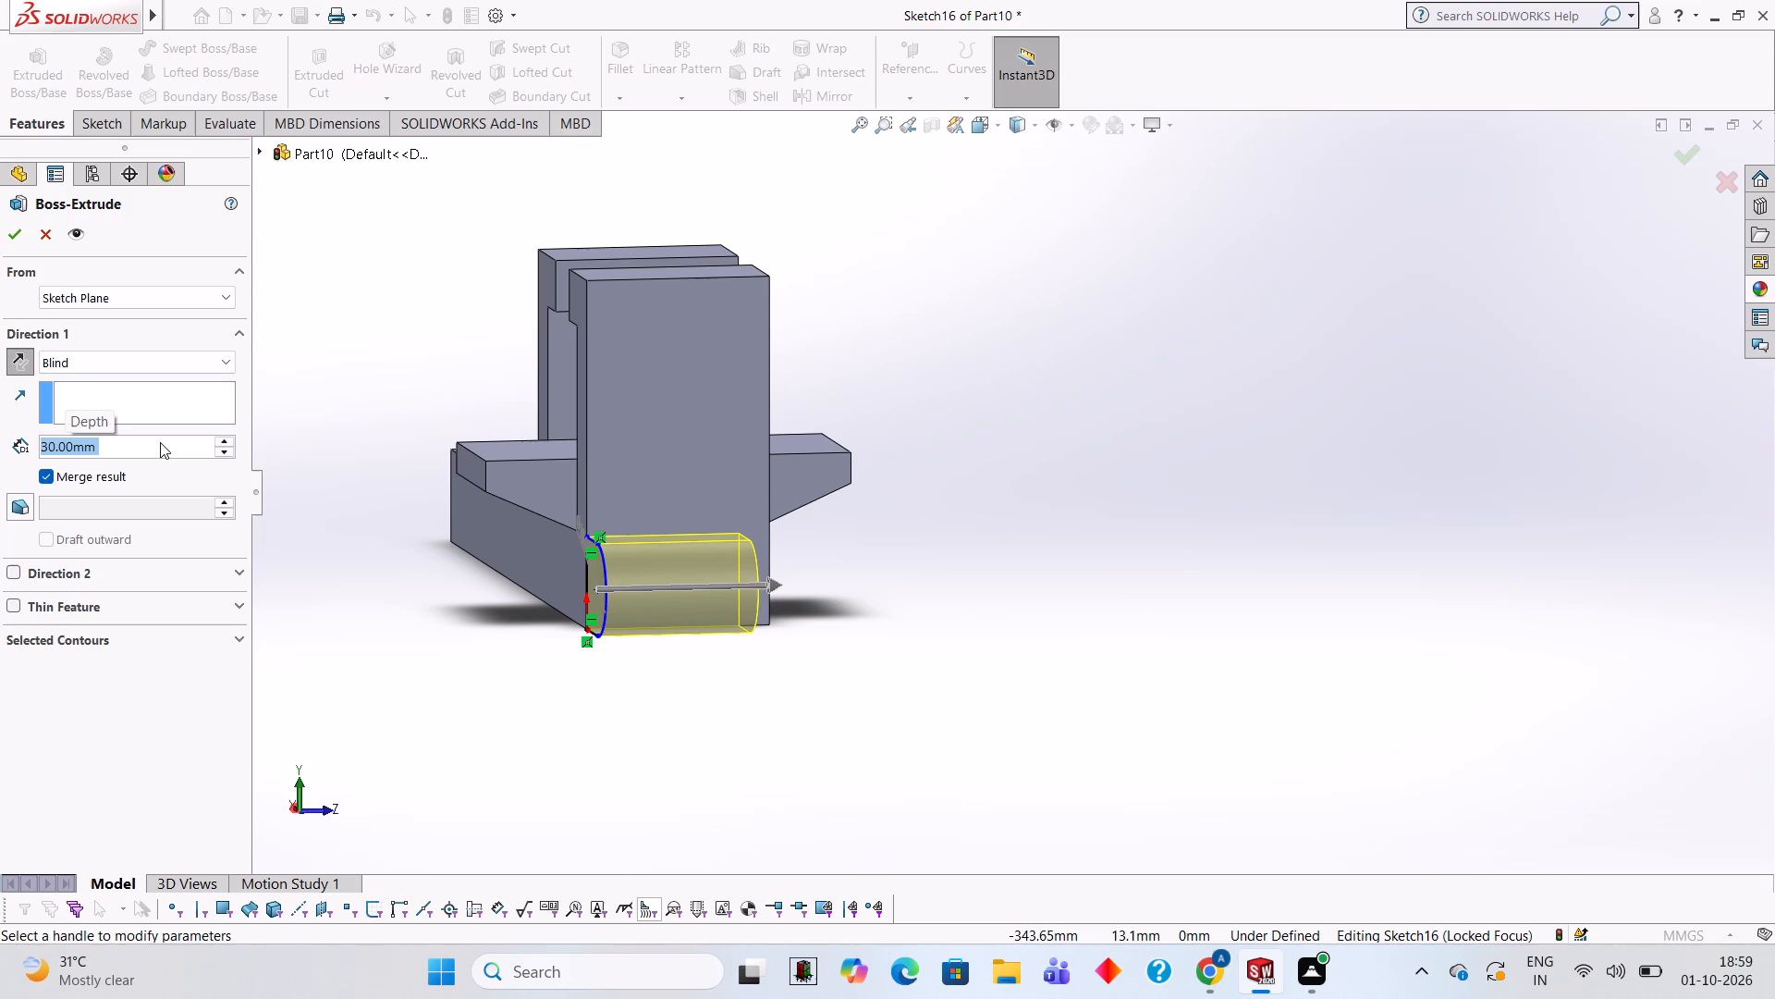
key("2")
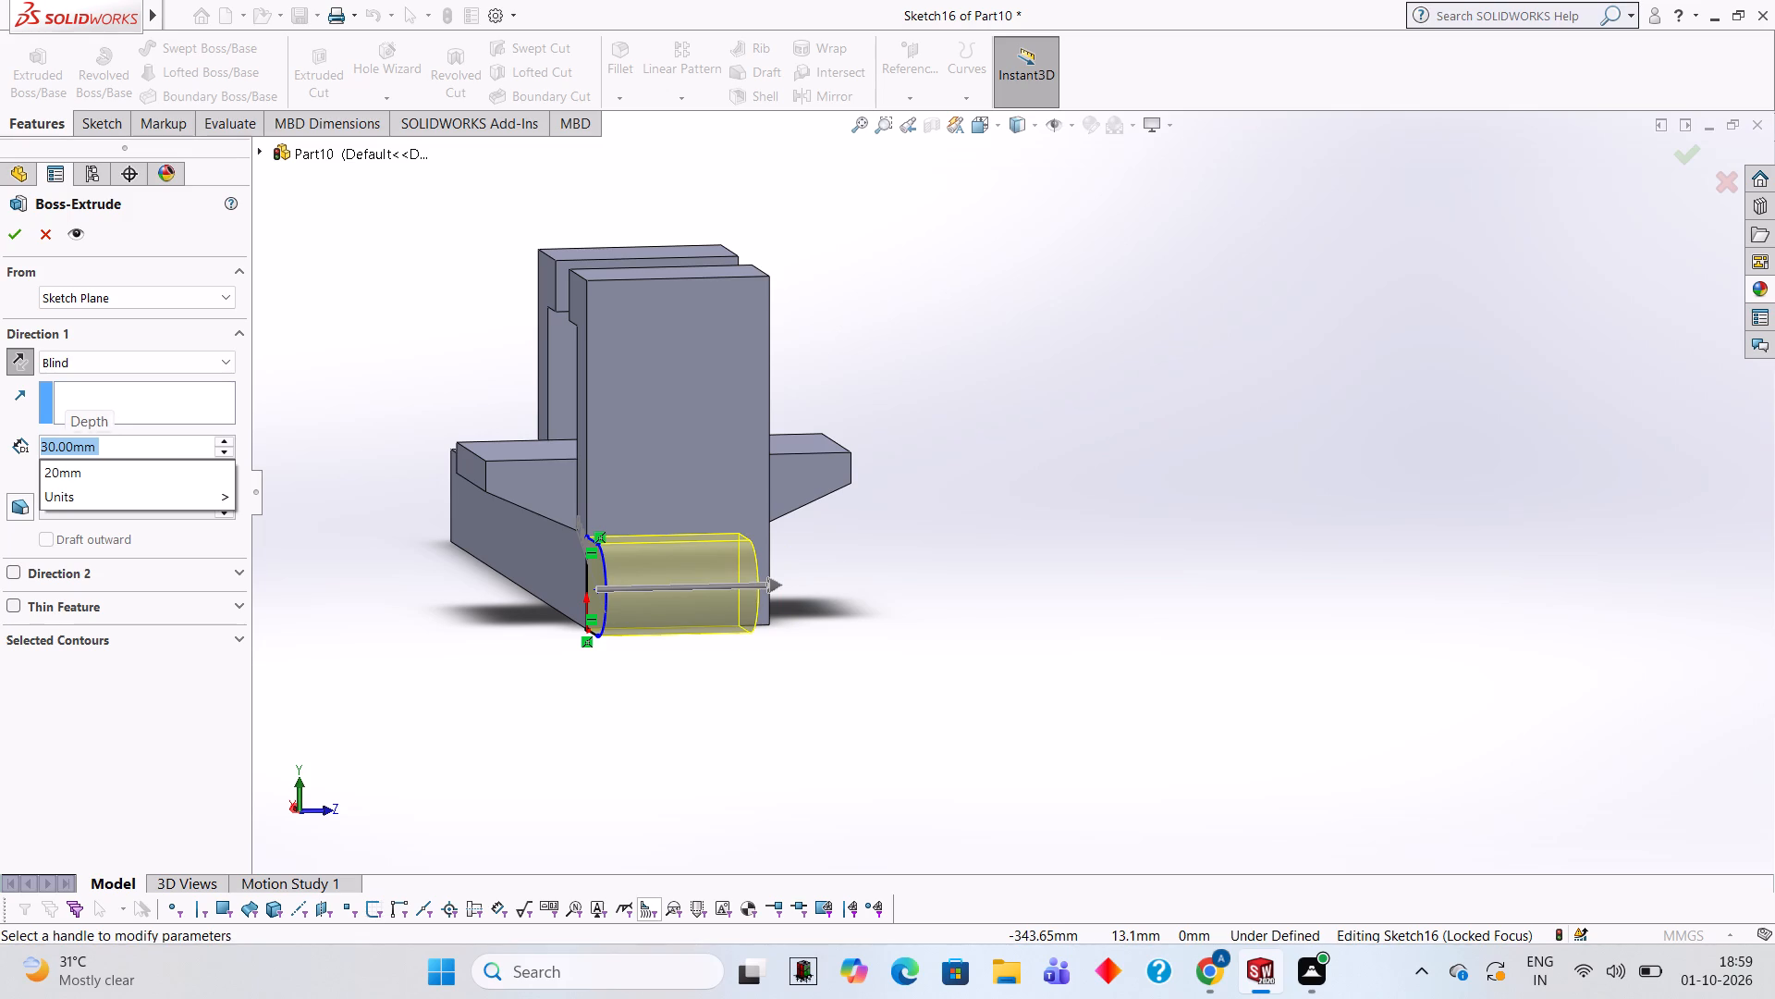
key("0")
key("Return")
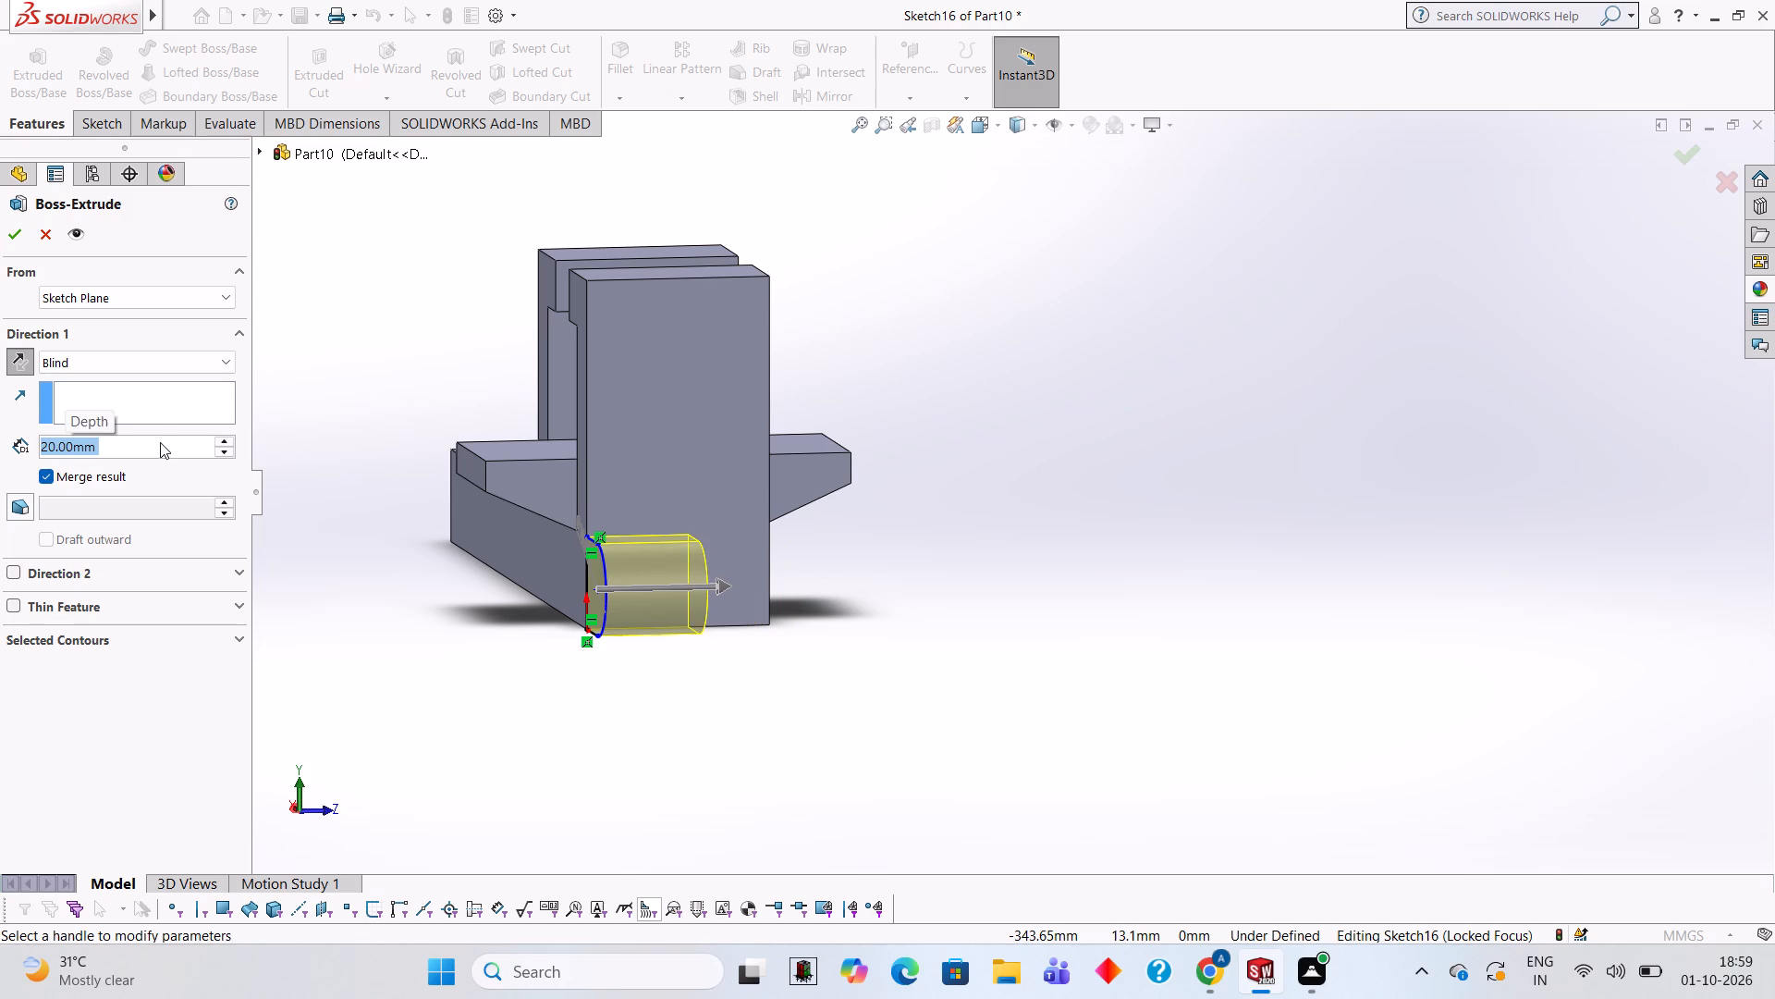
type("30")
key("Return")
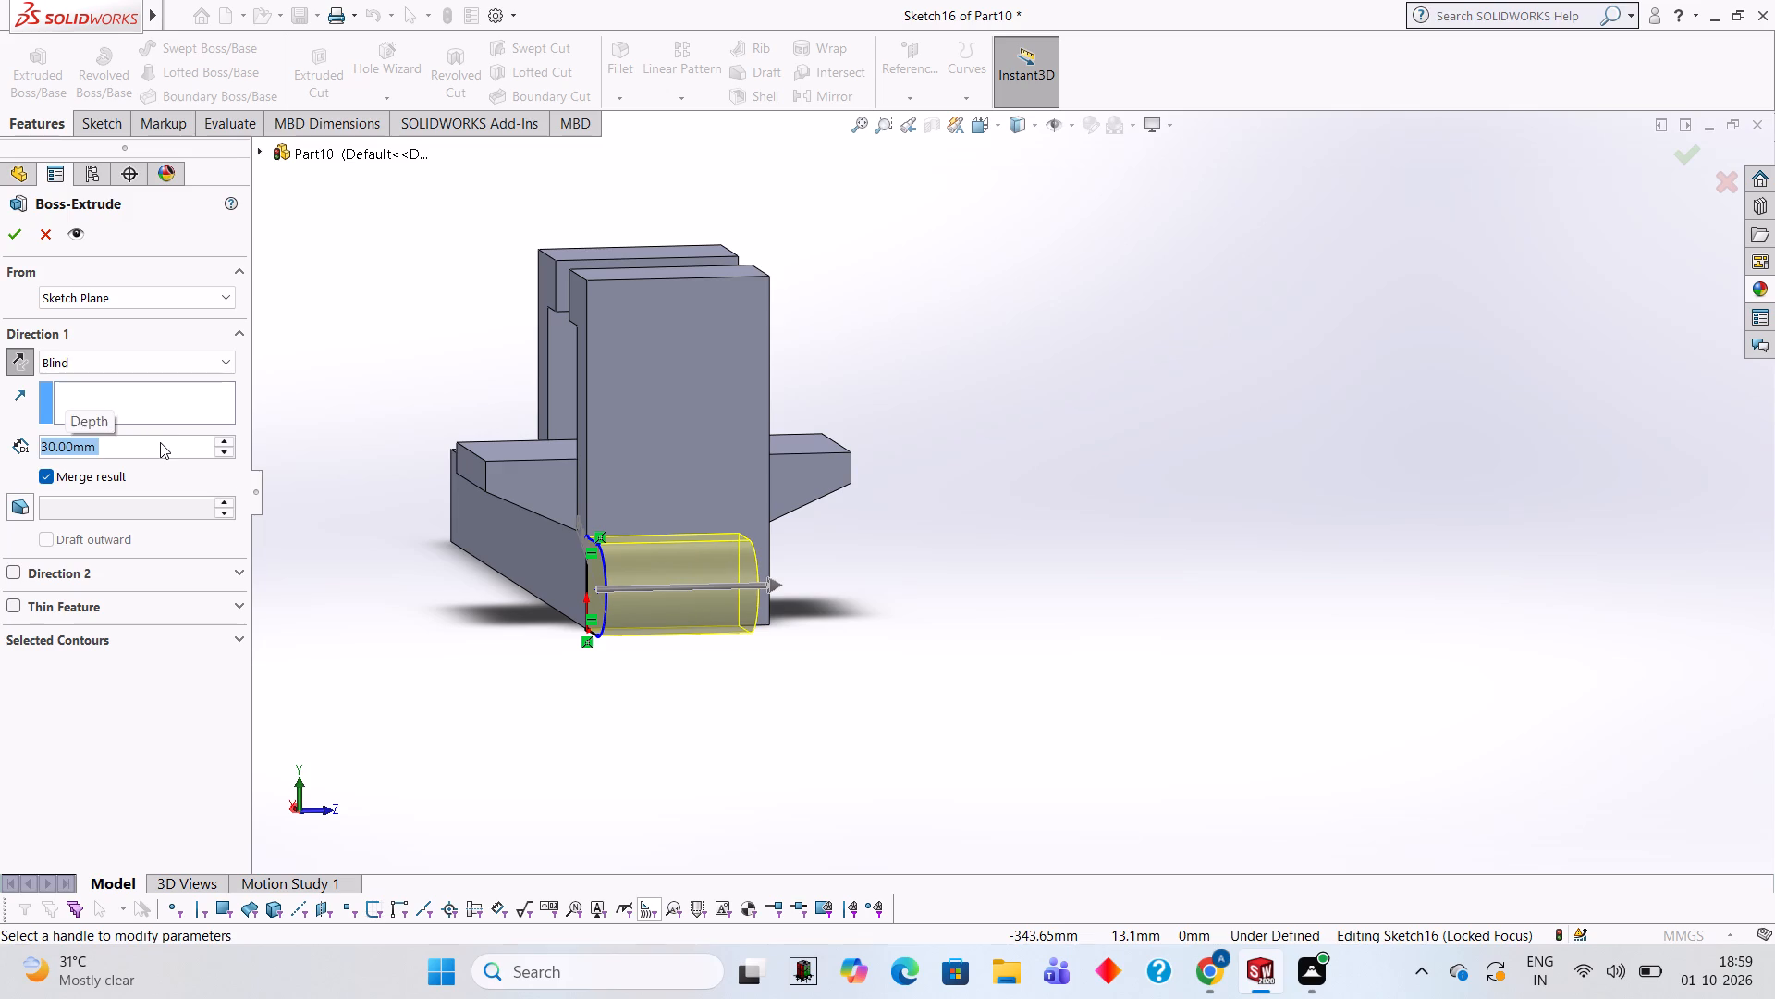
left_click(22, 229)
left_click(370, 373)
Start a sketch on the flat side face shared by the base, the uprights and the rounded extension.
middle_click_drag(448, 402, 469, 413)
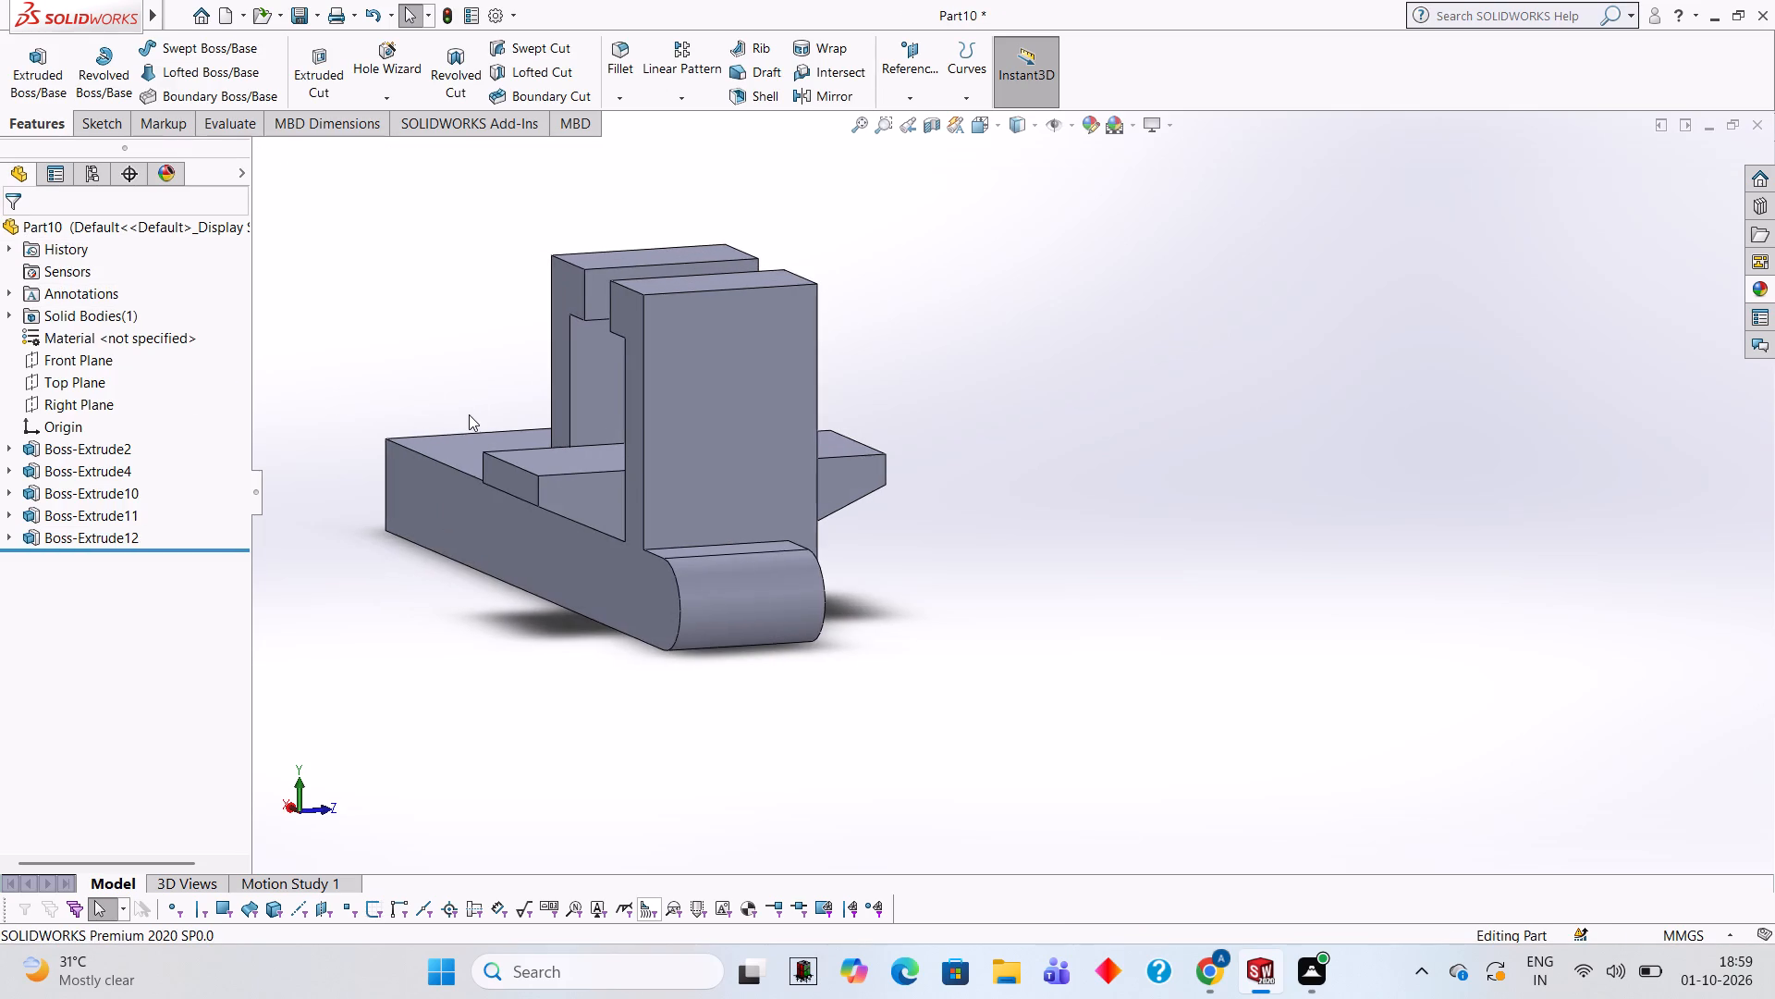
middle_click_drag(474, 412, 532, 438)
middle_click_drag(714, 631, 801, 607)
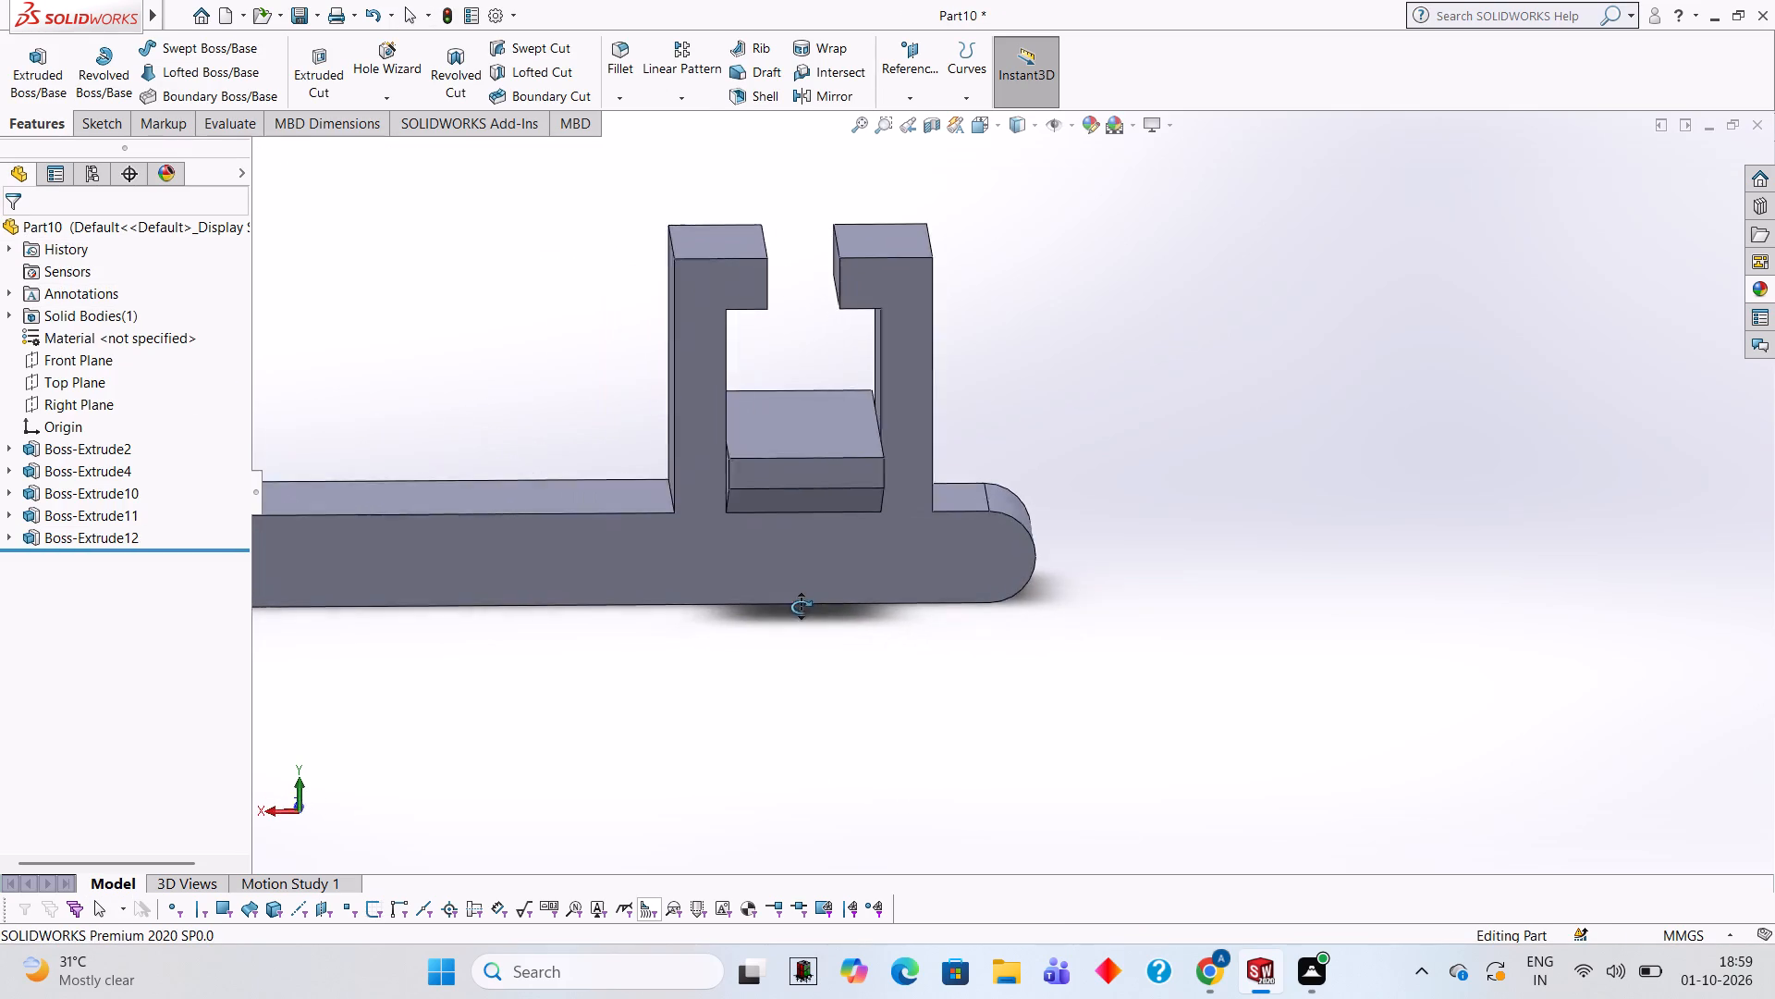
middle_click_drag(801, 607, 795, 582)
middle_click_drag(794, 577, 789, 561)
middle_click_drag(1338, 314, 1098, 368)
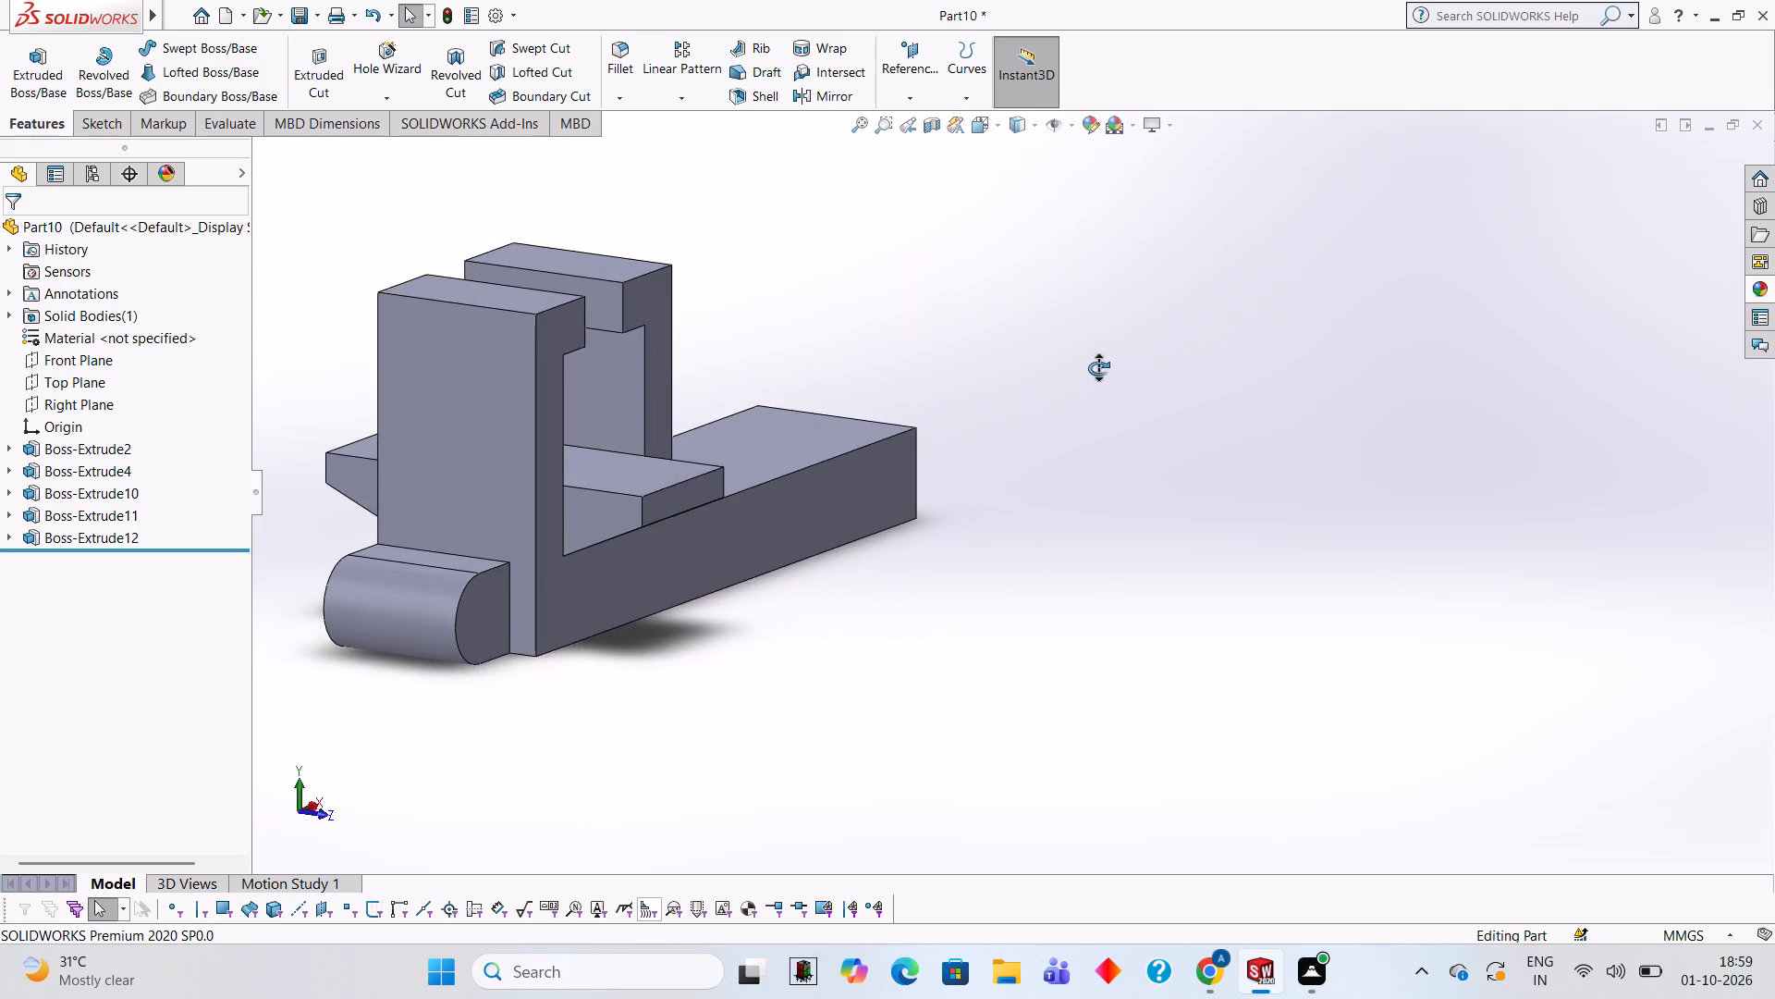
middle_click_drag(1098, 368, 1177, 389)
middle_click_drag(1075, 347, 1114, 361)
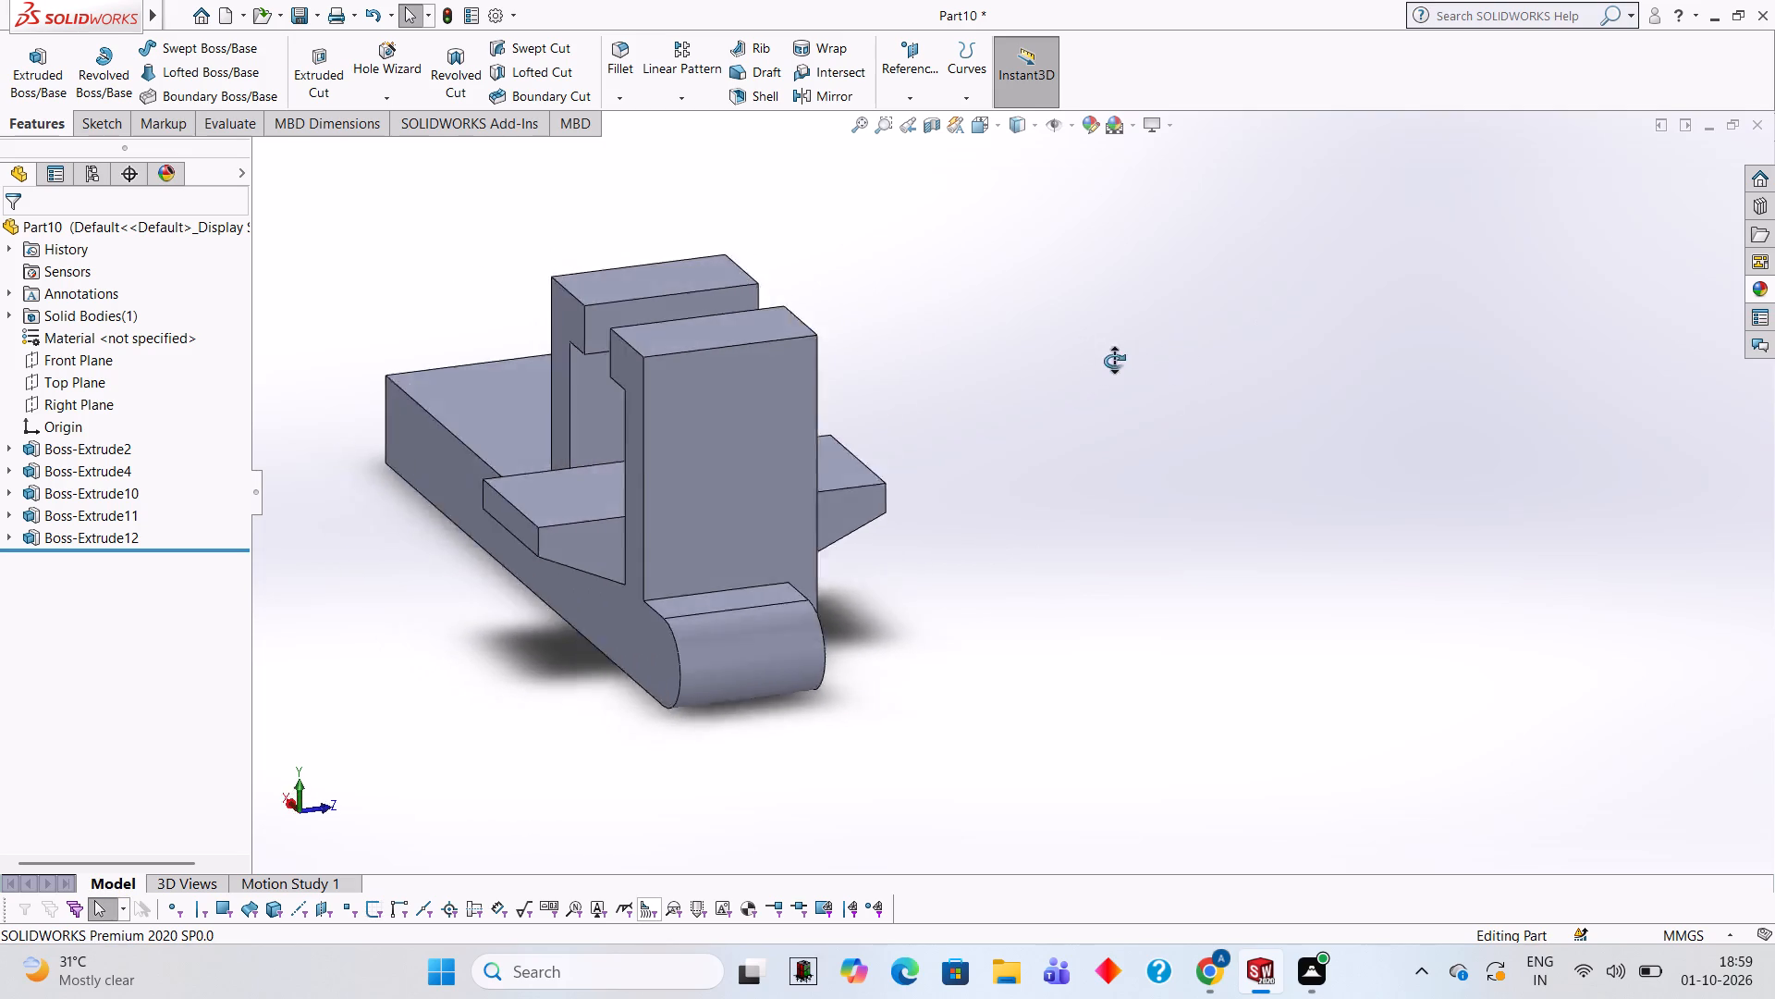
middle_click_drag(1114, 361, 1241, 381)
left_click(884, 564)
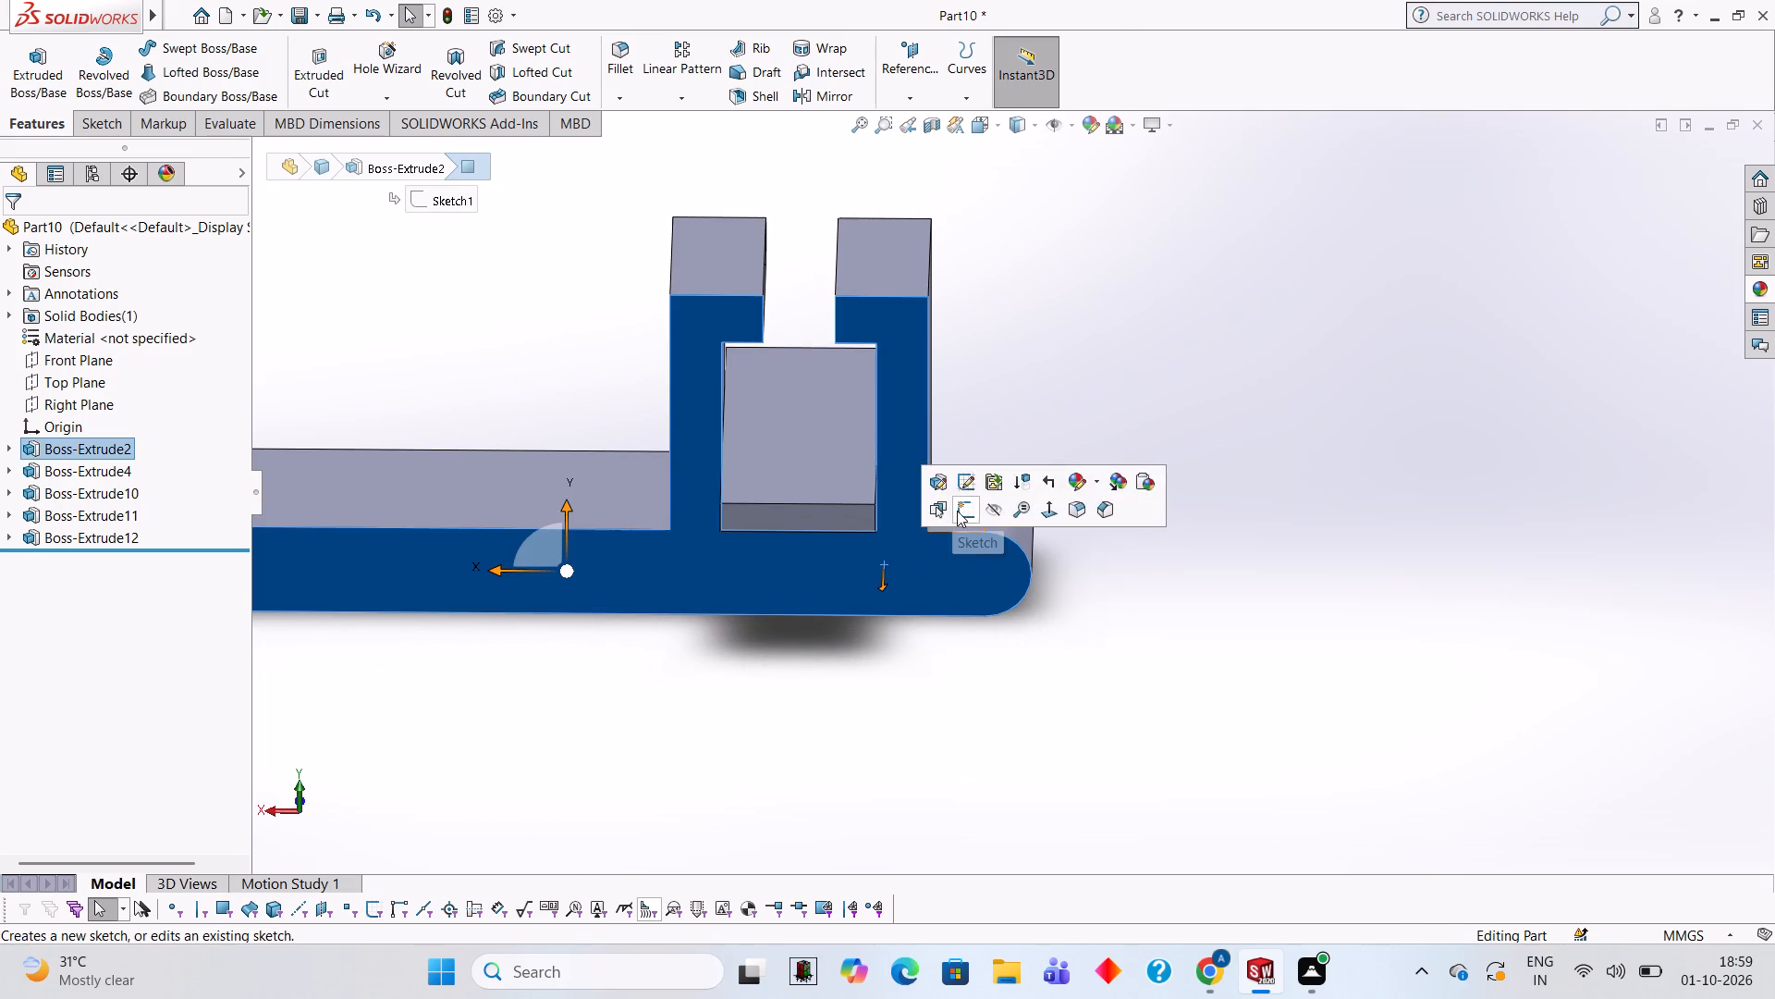
left_click(957, 511)
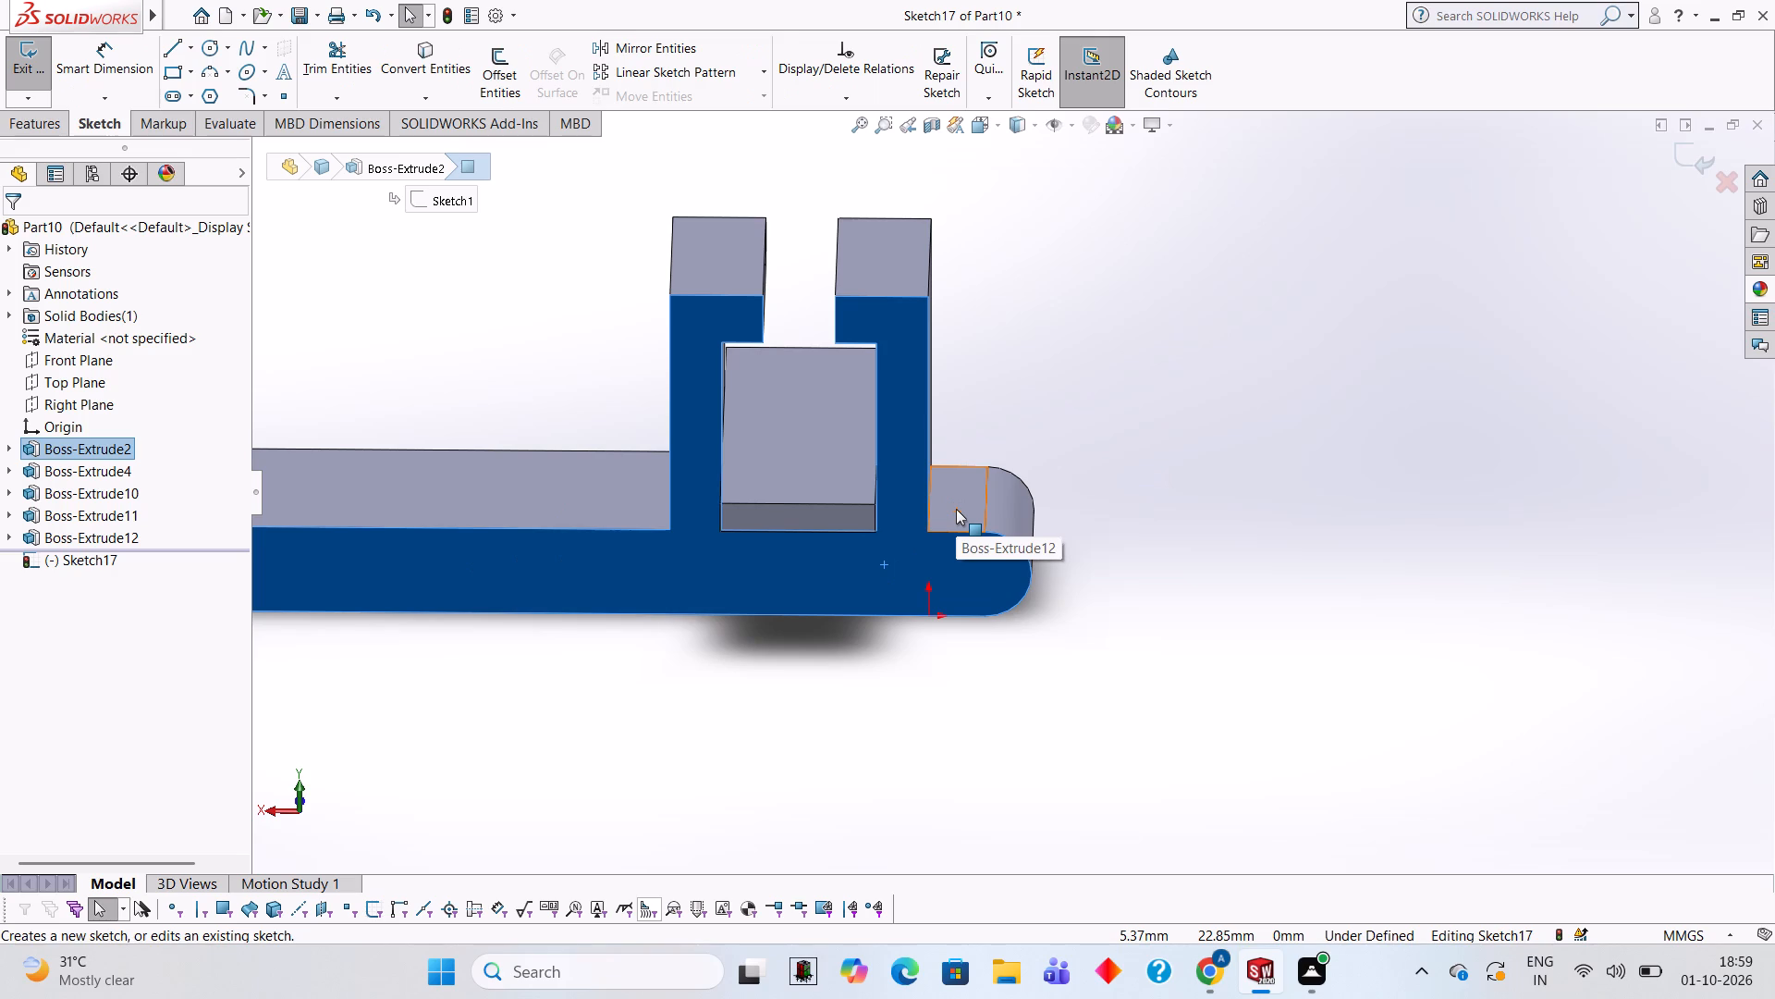
Switch to Calculator and work out 36 minus 12, divided by 2.
key("3")
type("36")
type("/12")
key("Return")
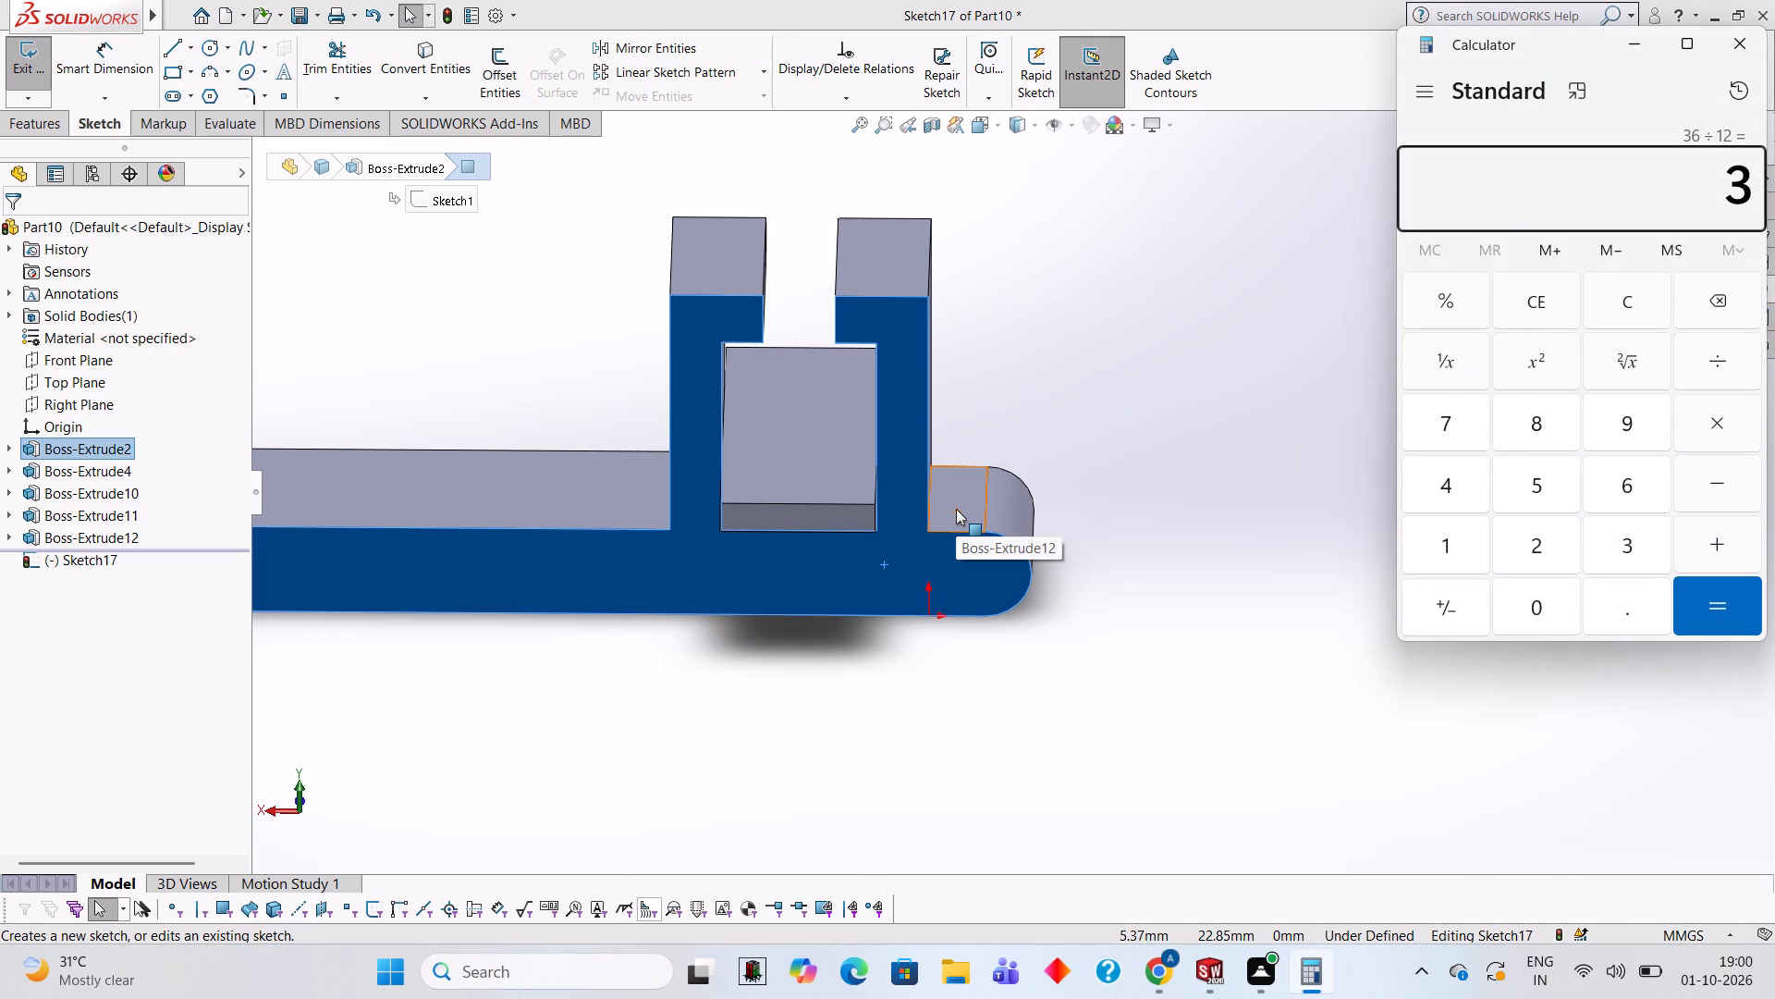
key("Delete")
key("3")
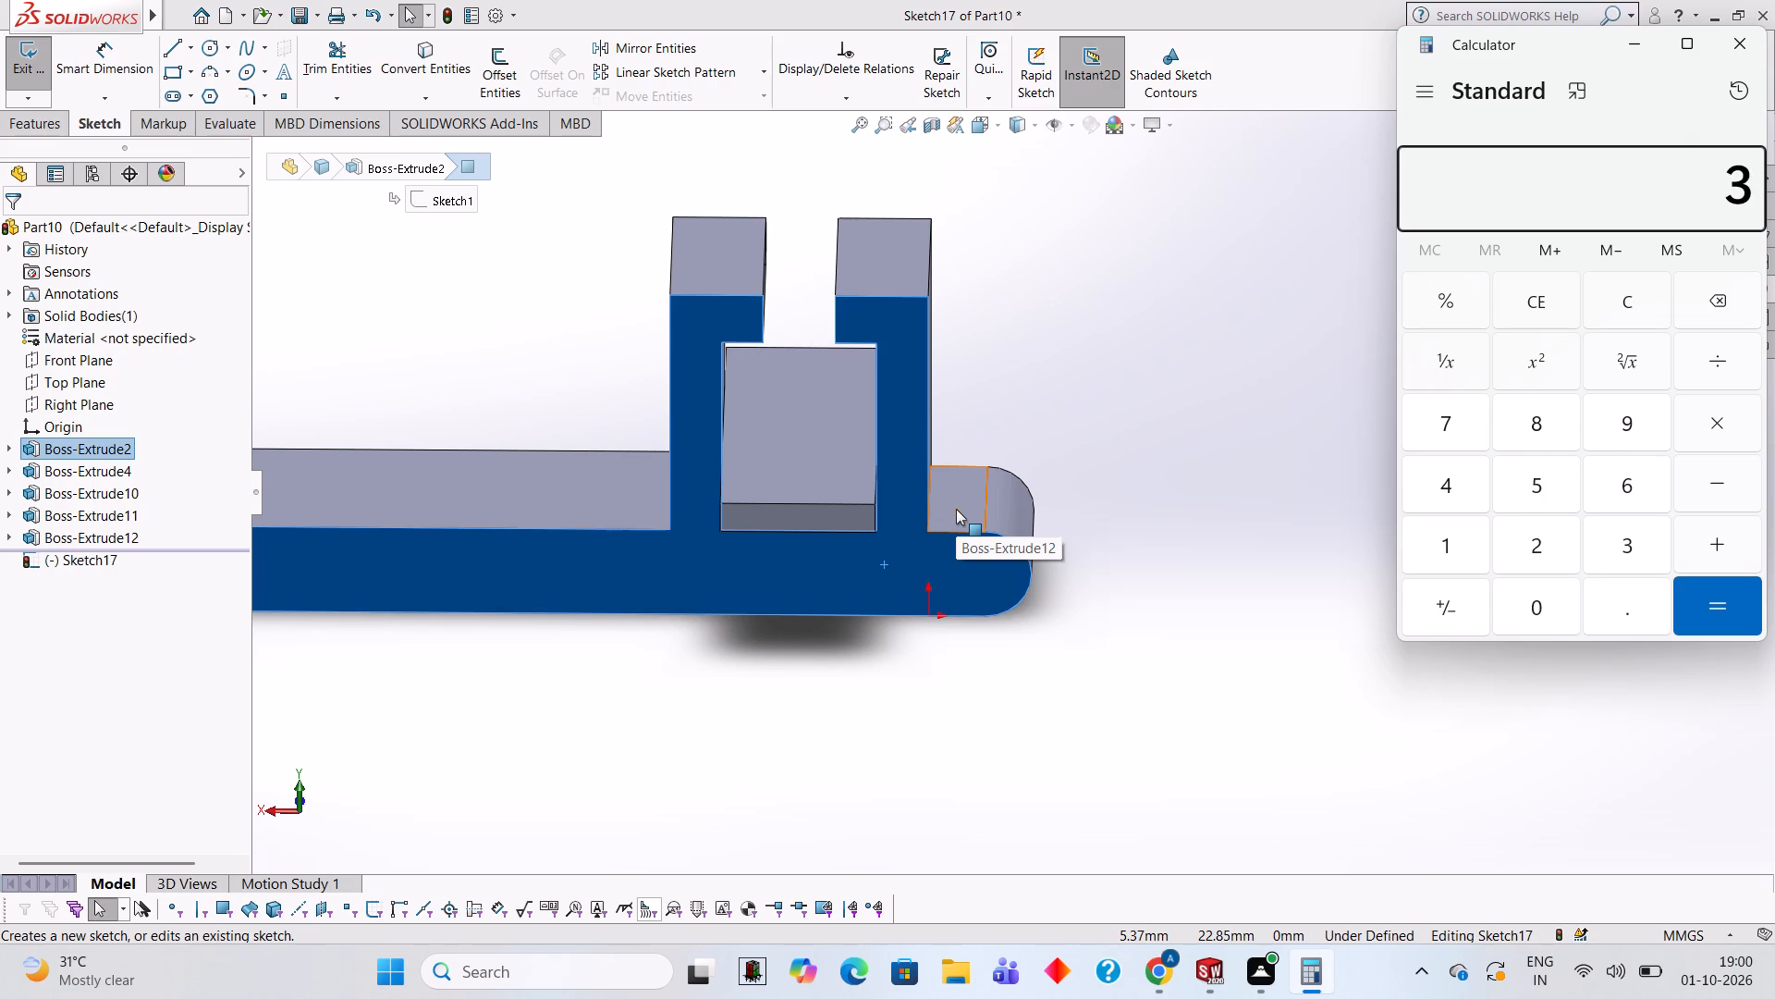
key("6")
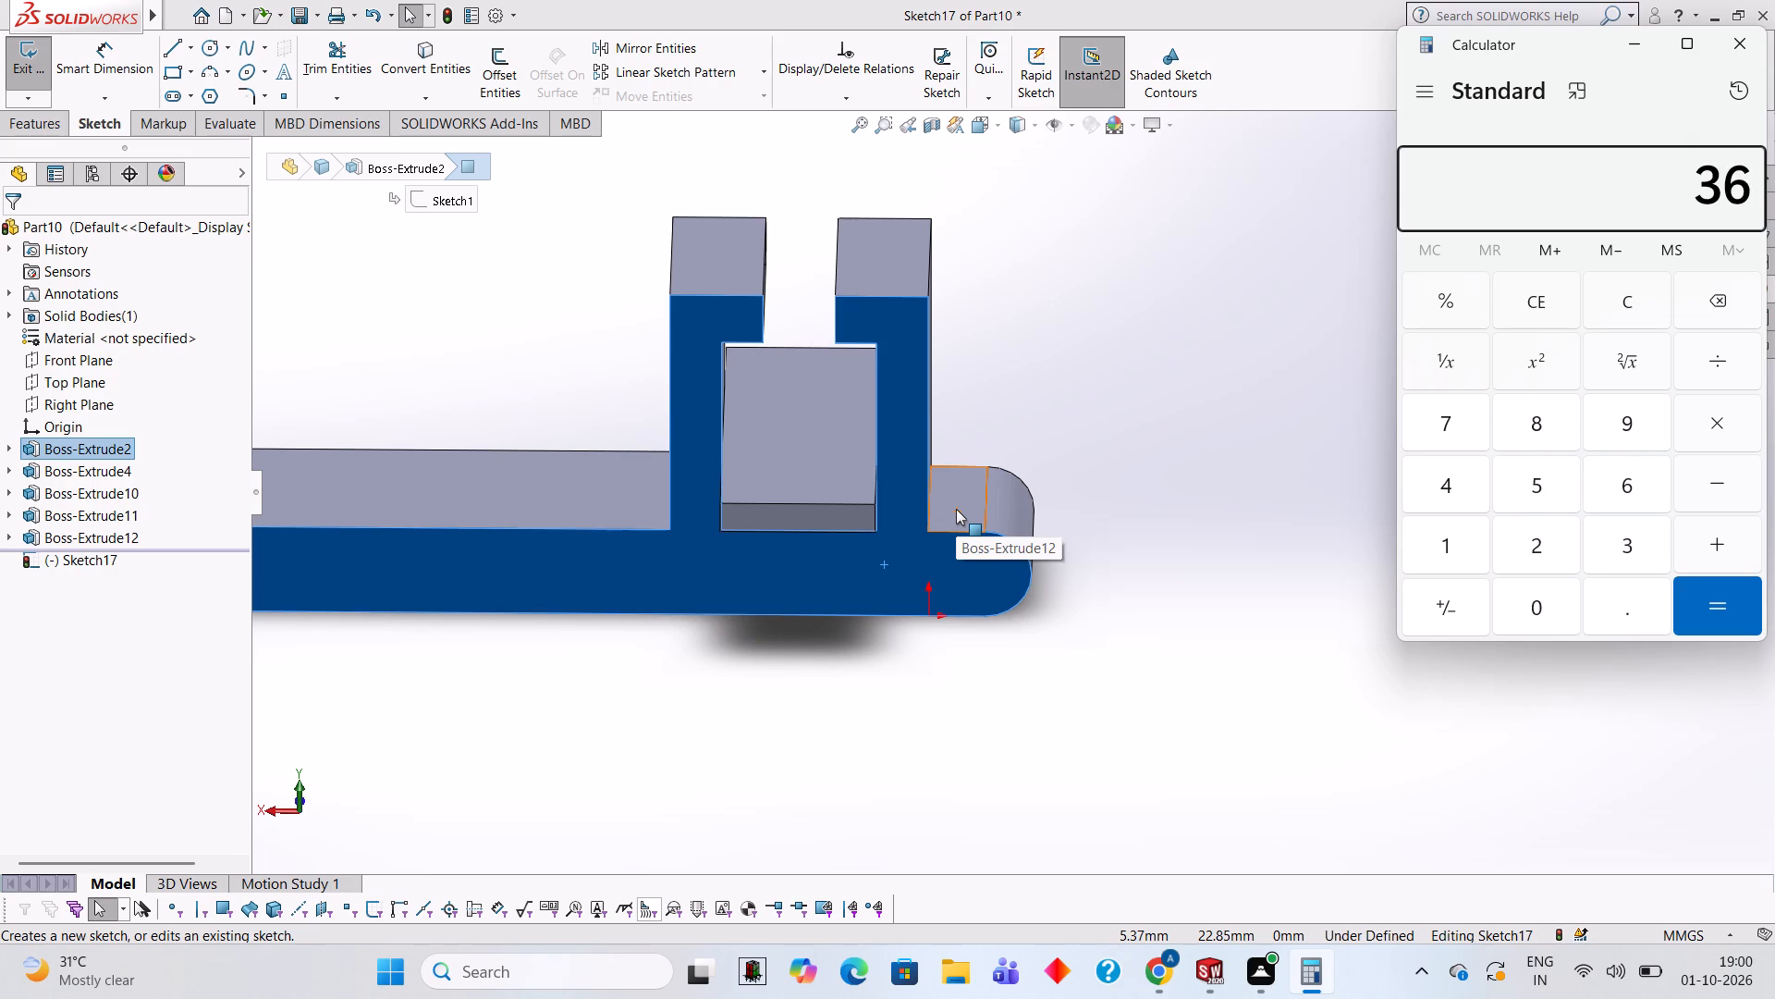
type("-12")
key("Return")
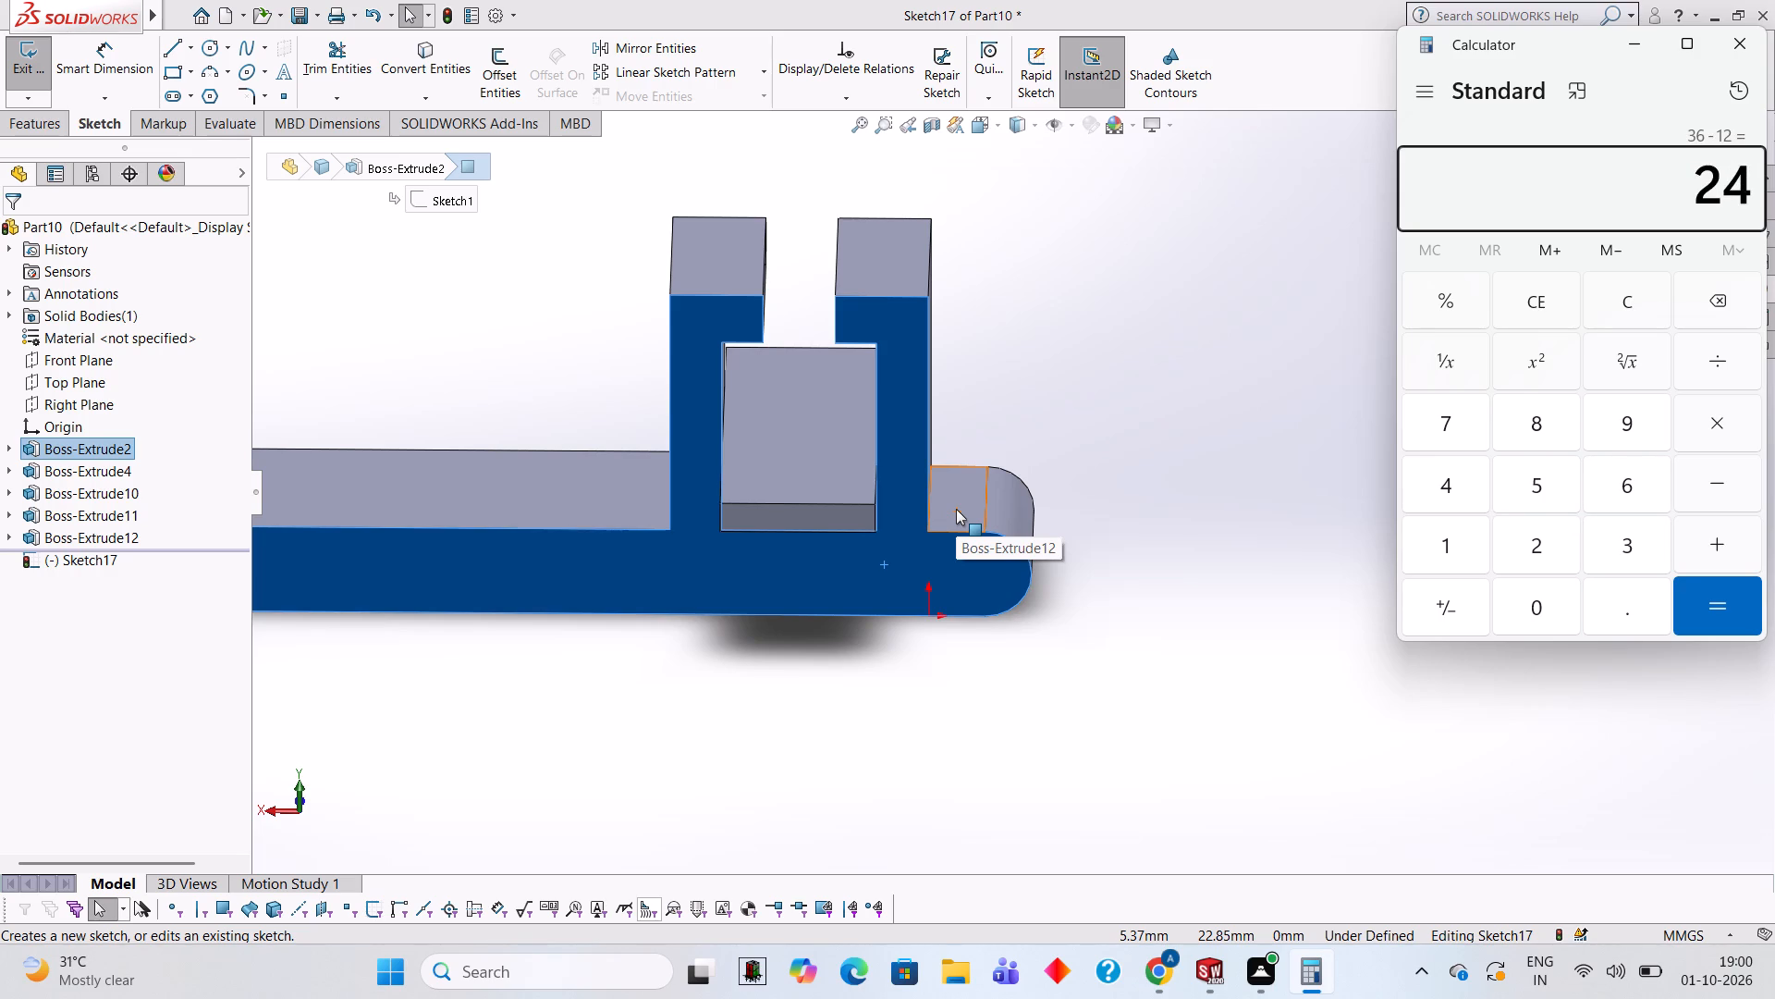
type("/2")
key("Return")
left_click(1746, 43)
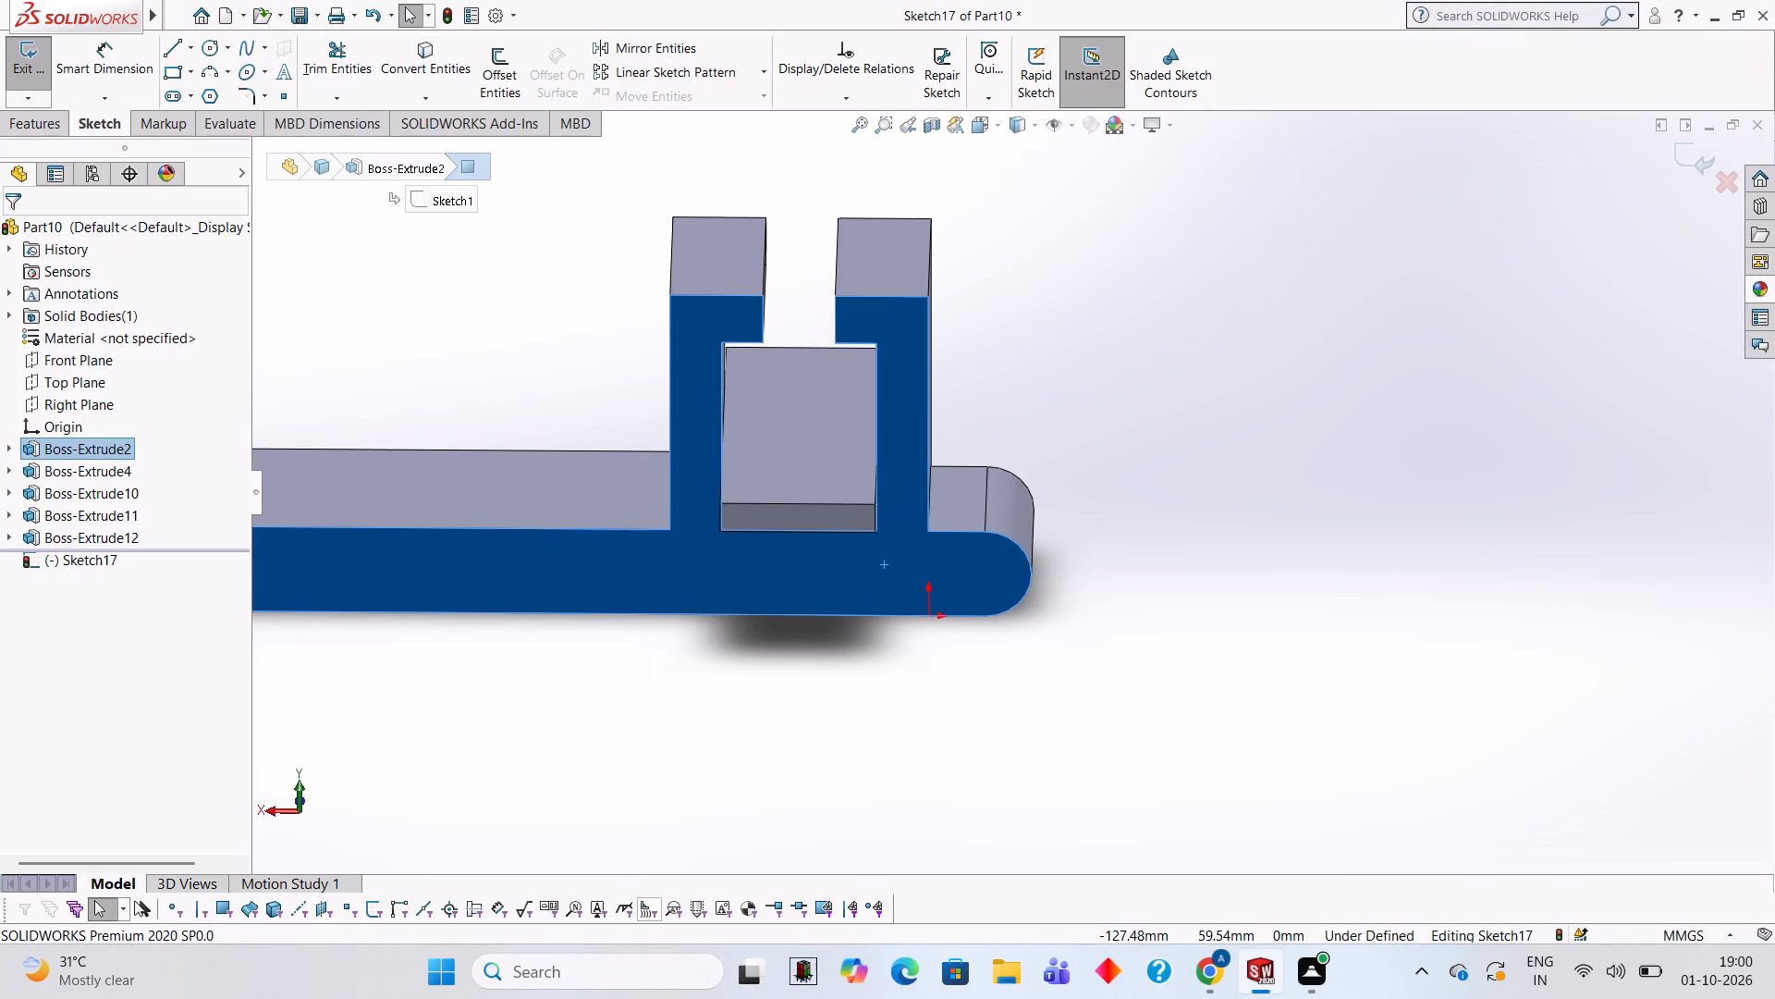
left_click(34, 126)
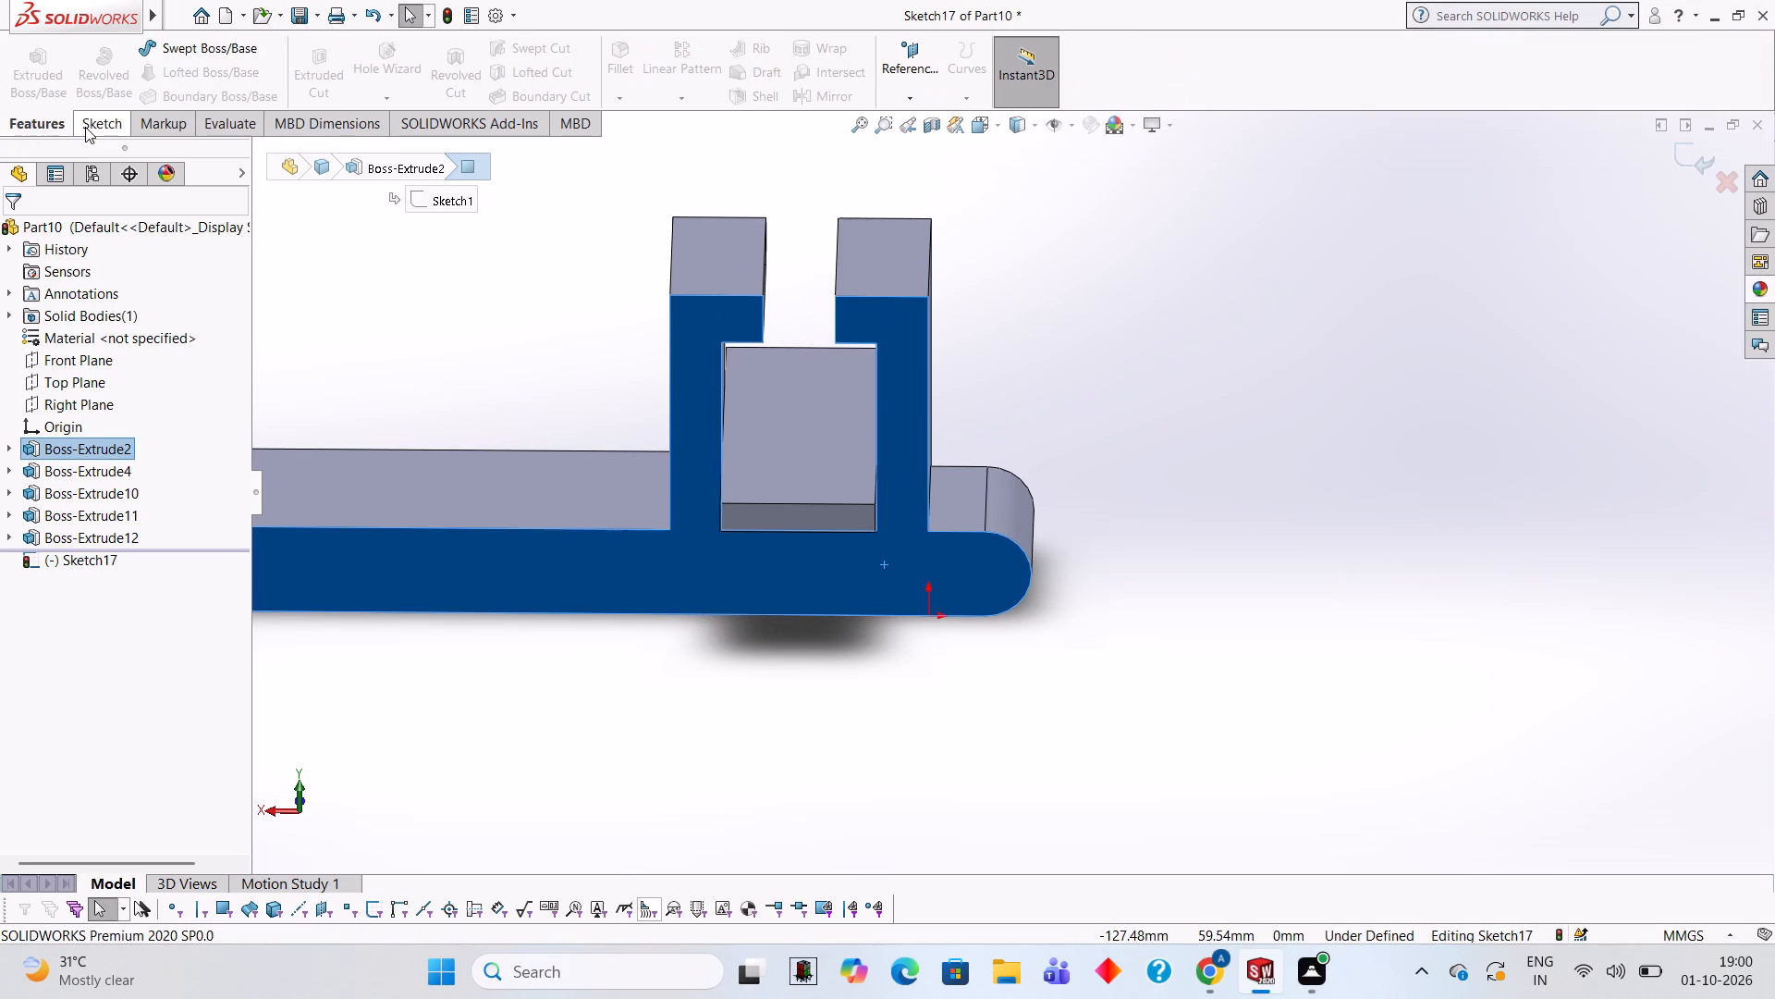
Sketch a closed 11 x 18 mm rectangle of lines over the straight portion of the rounded extension's side face.
left_click(84, 127)
left_click(164, 55)
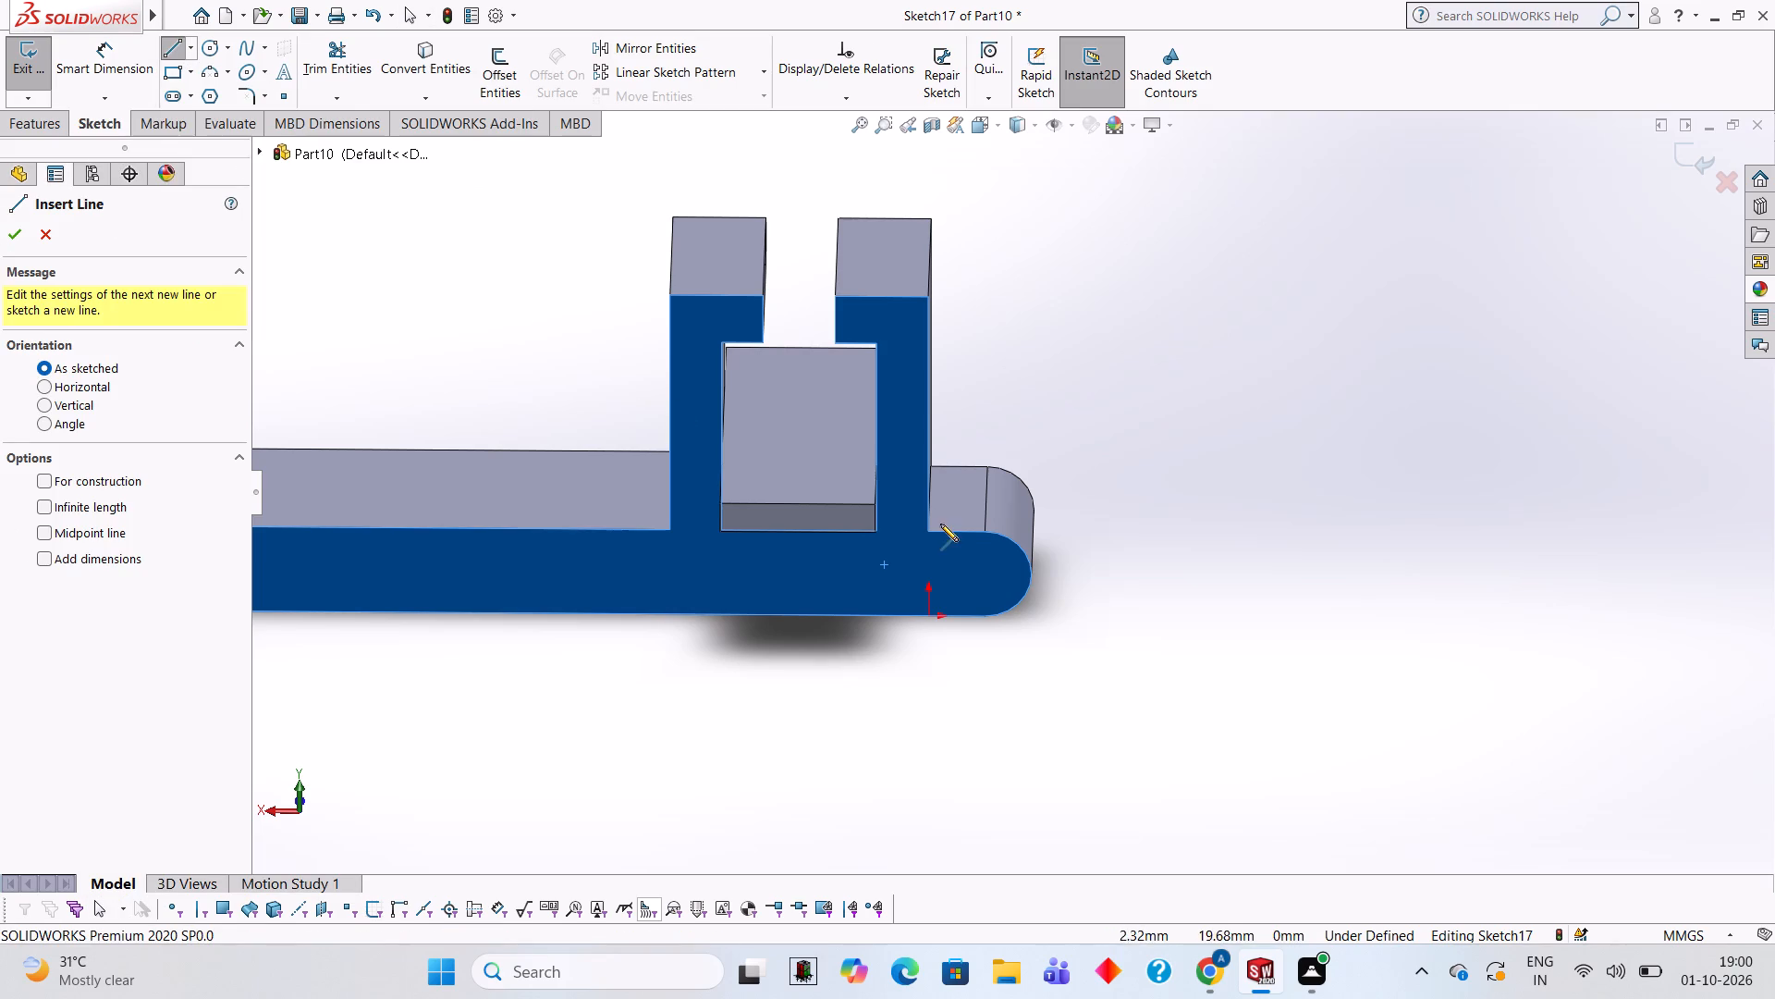
left_click(925, 530)
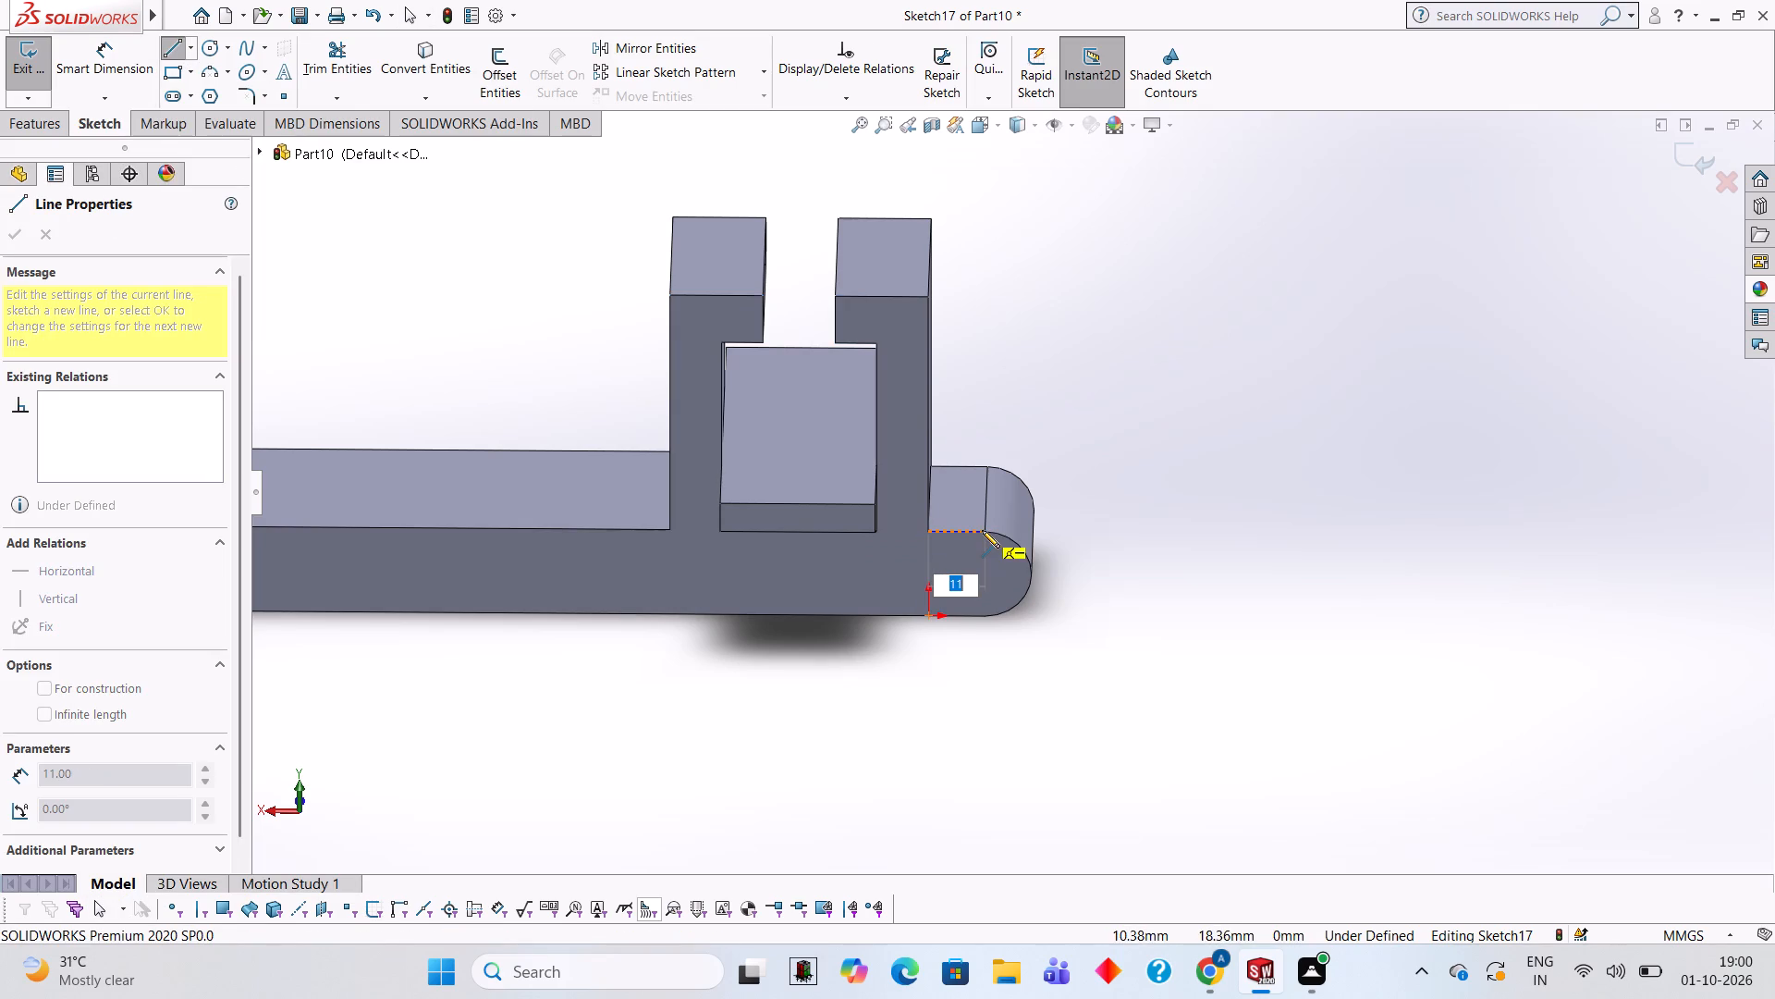
left_click(986, 532)
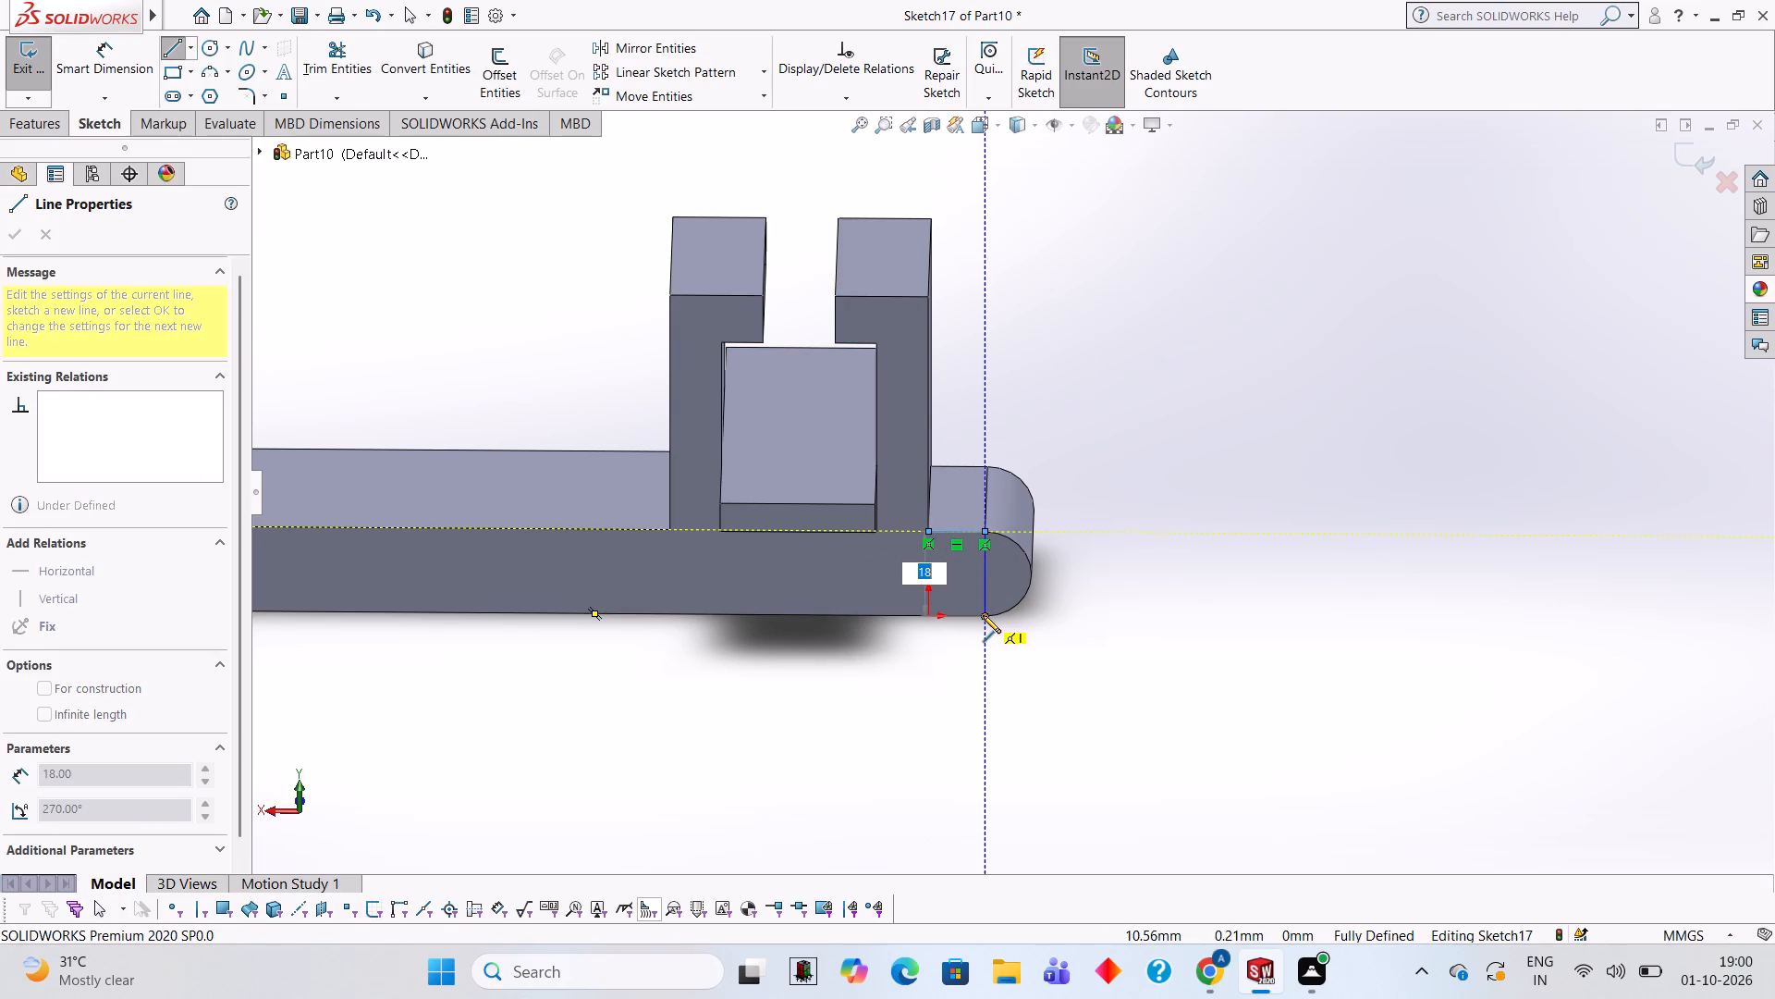
left_click(983, 615)
left_click(928, 618)
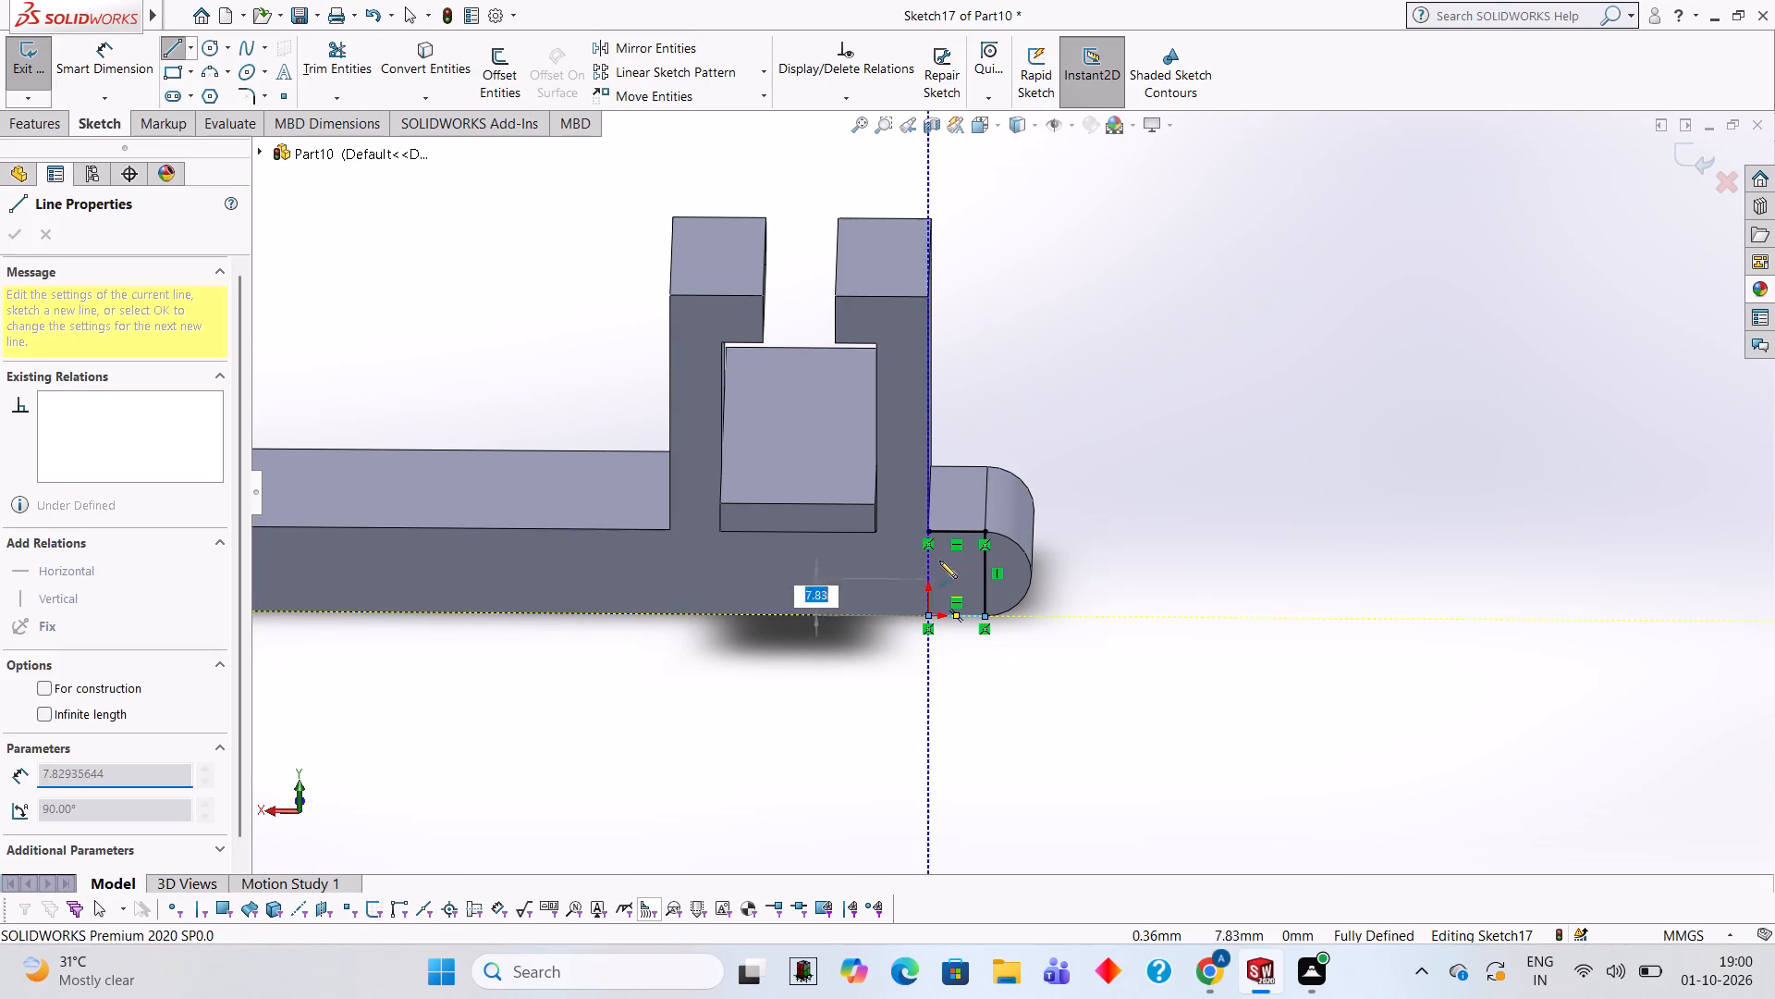
left_click(927, 532)
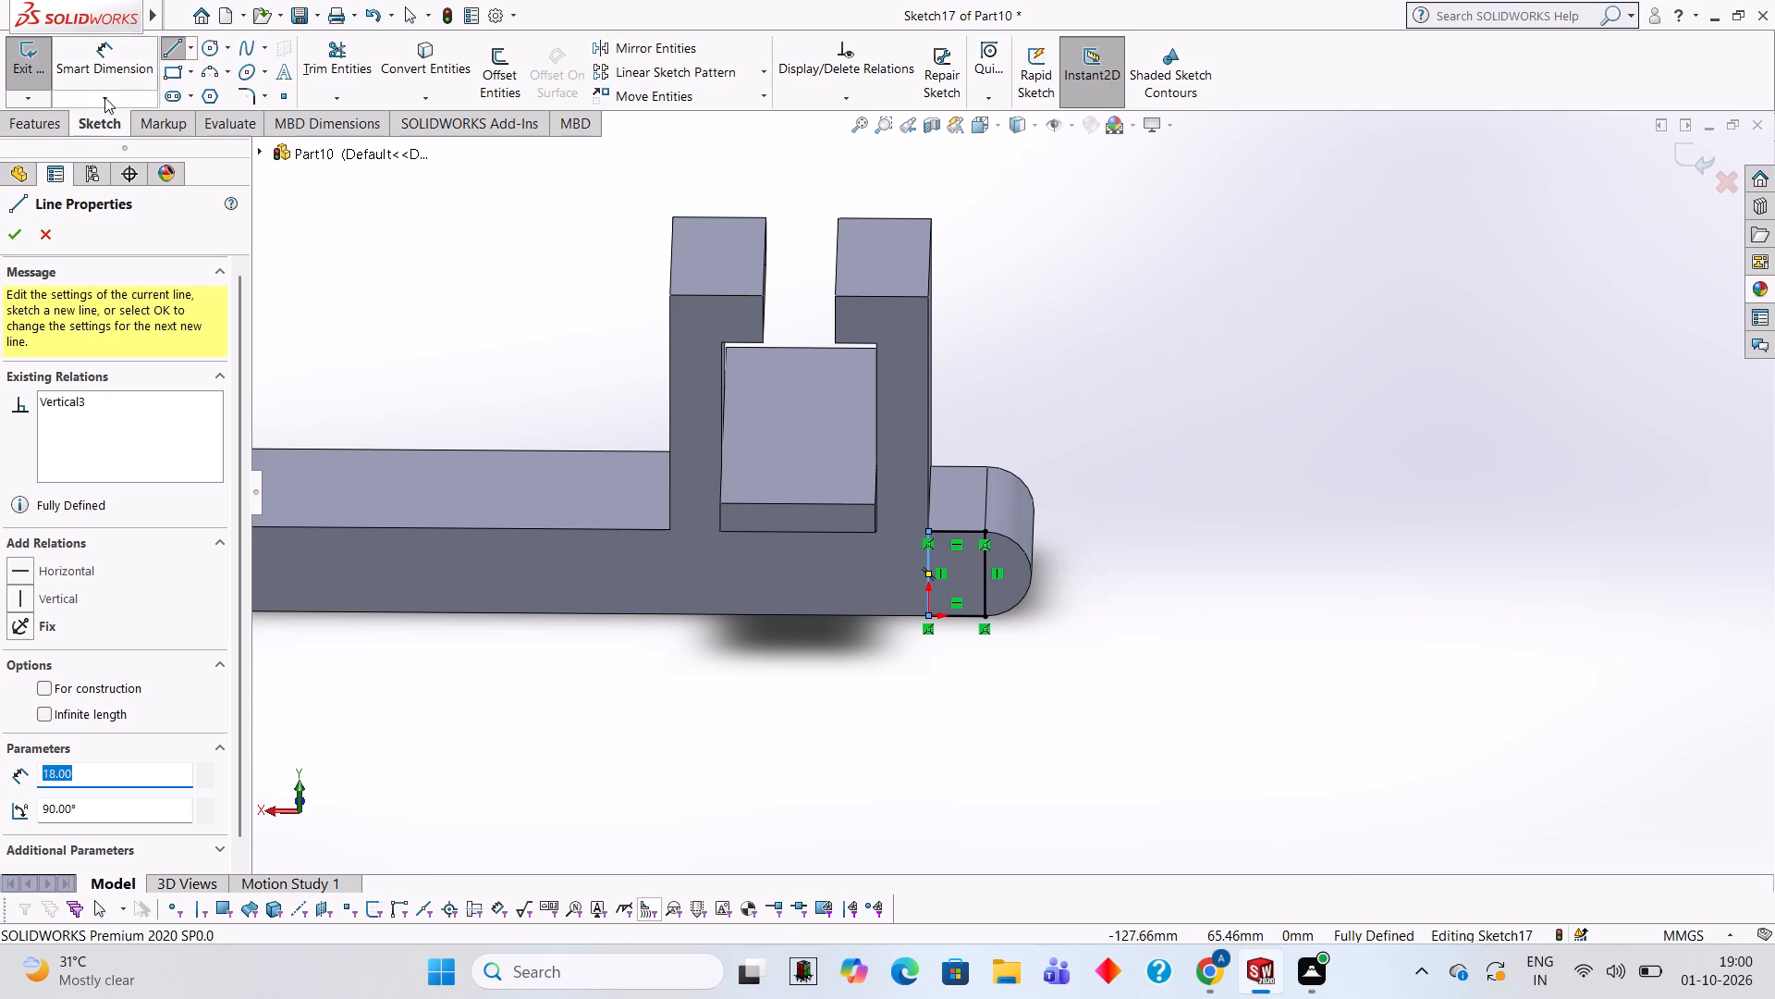
Draw an 18 mm diameter circle centred on the midpoint of the rectangle's outer vertical side.
left_click(212, 55)
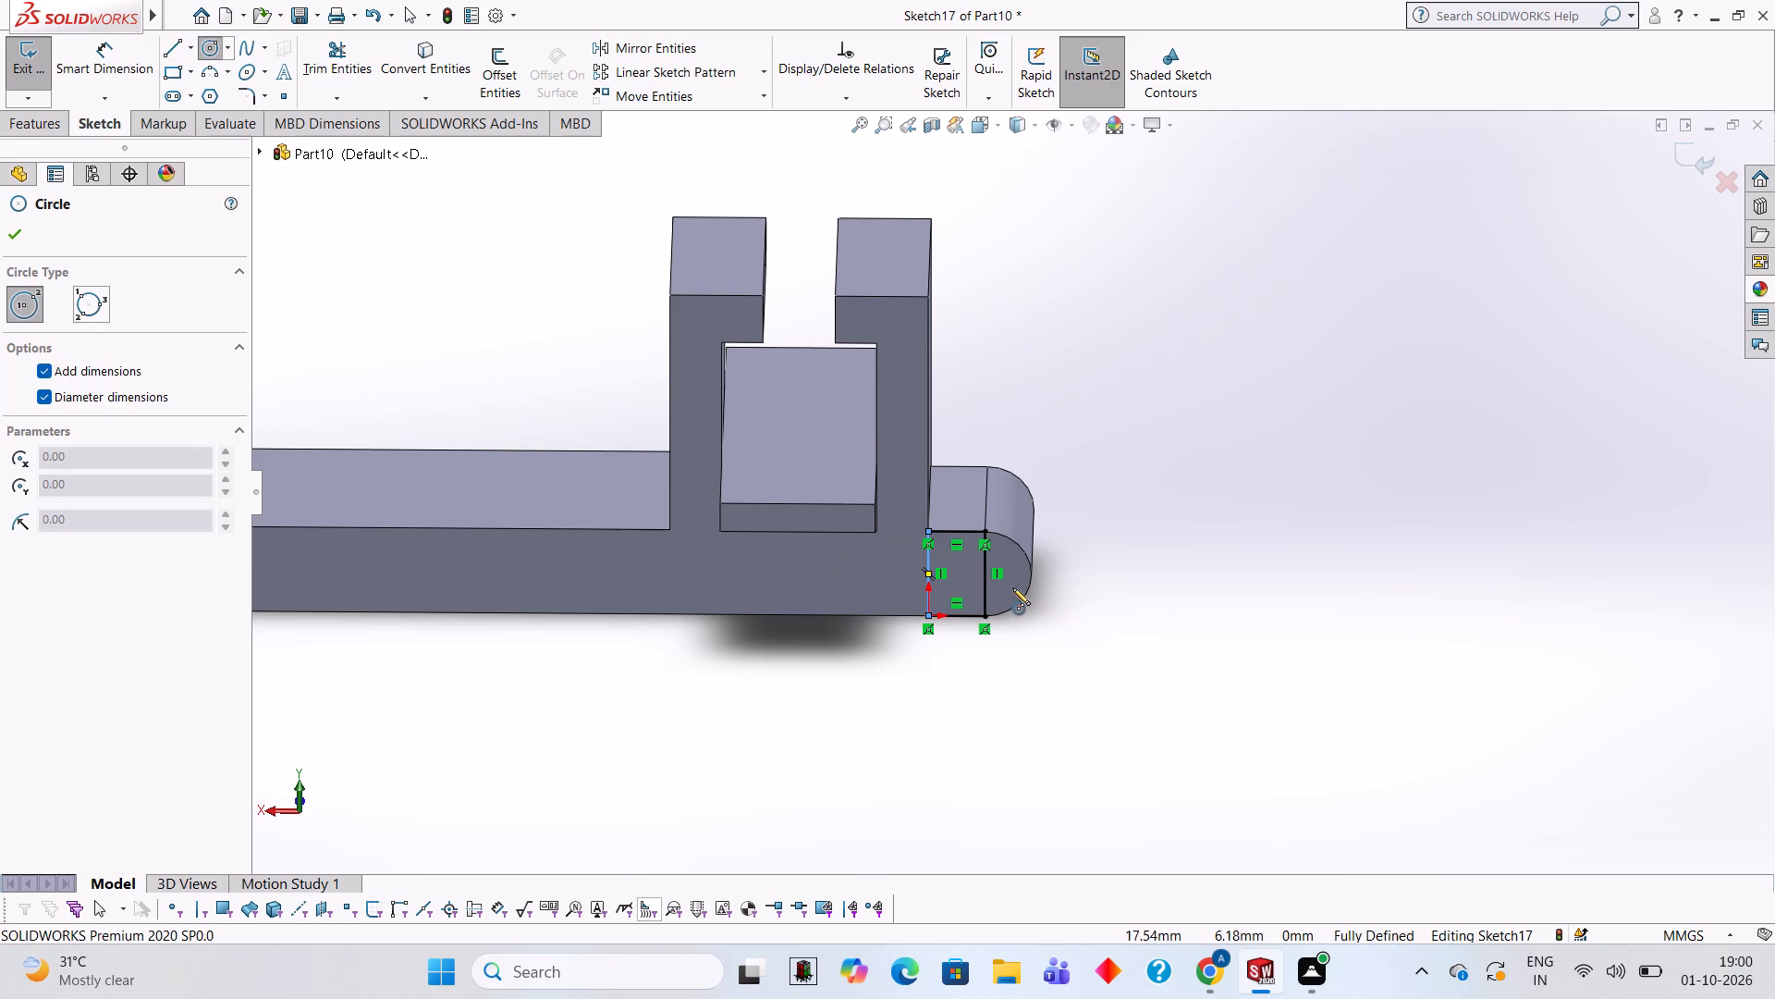
left_click(984, 573)
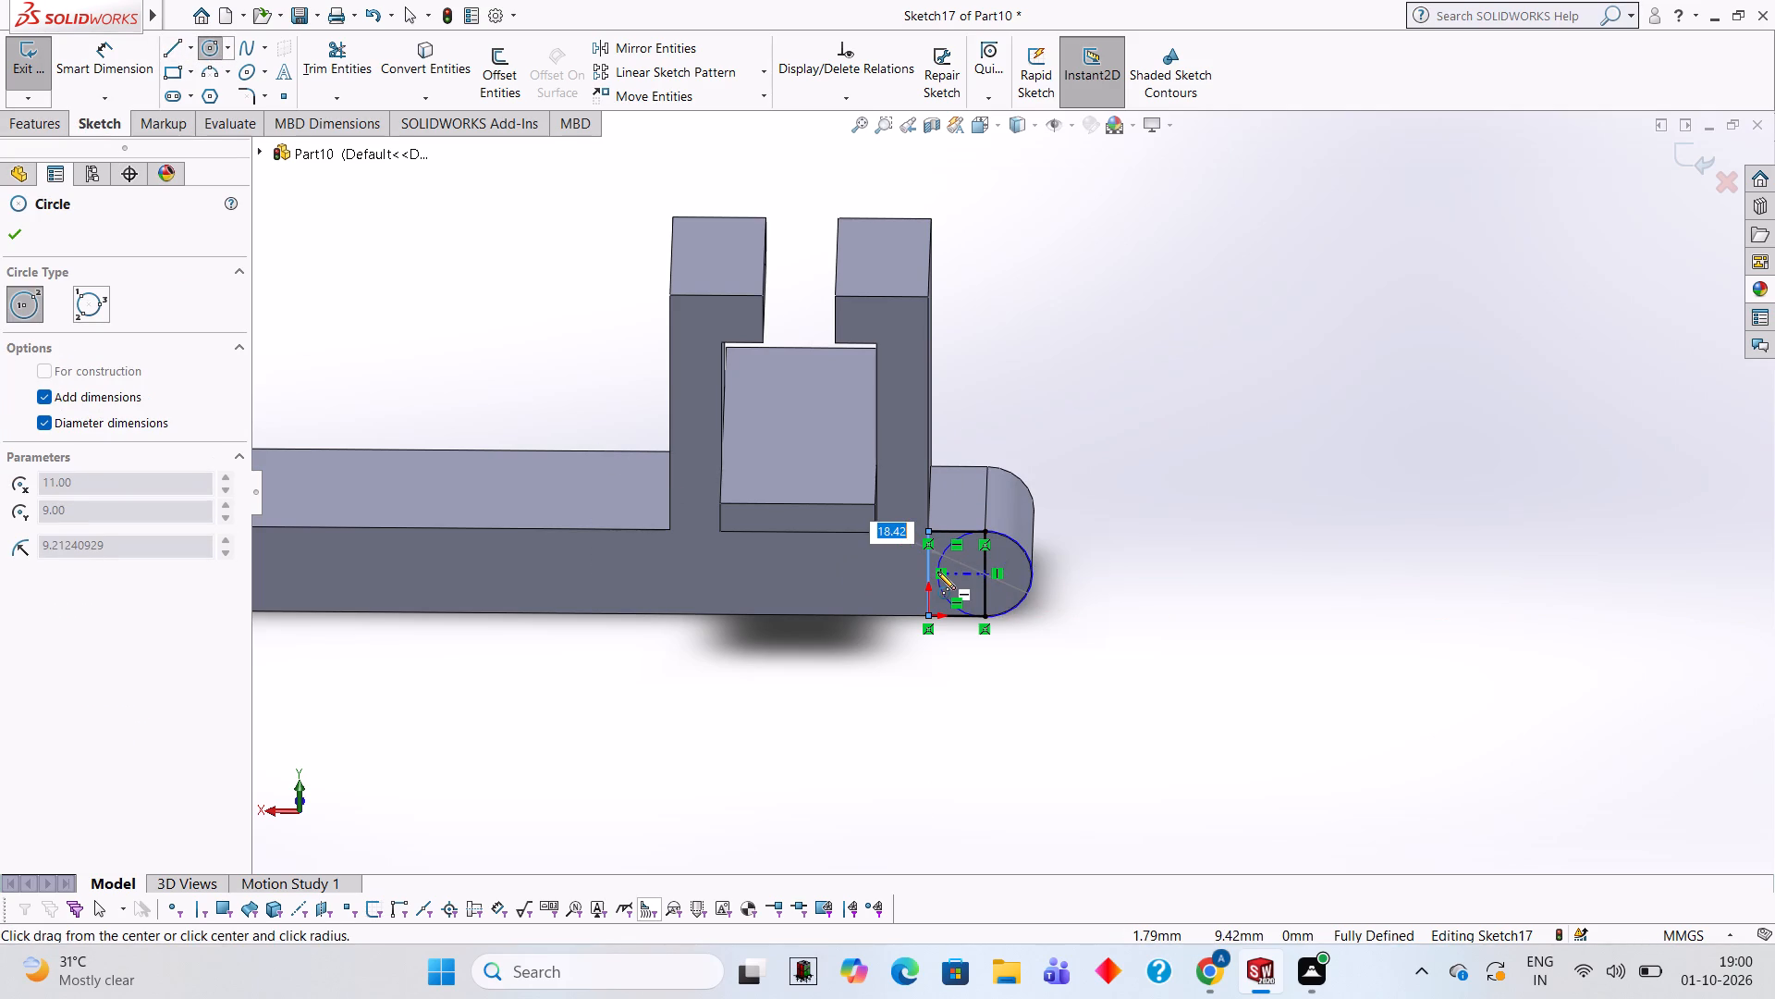
type("18")
key("Return")
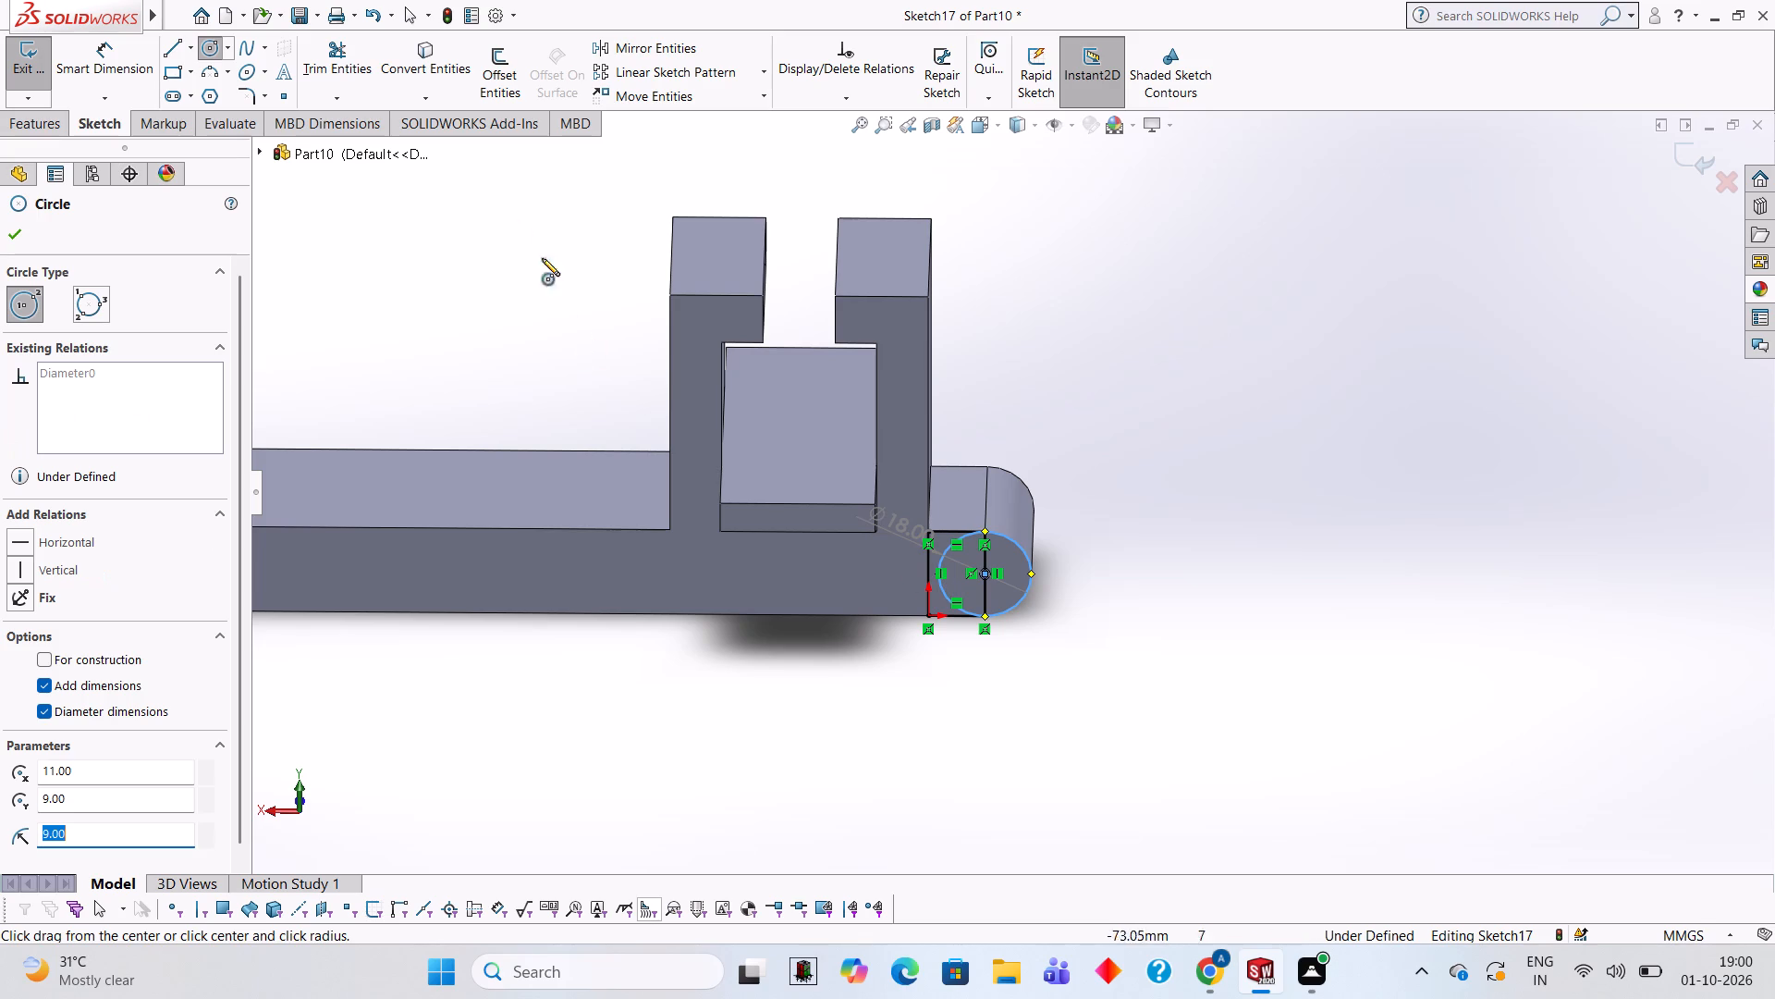
Trim away the circle's inner half and the rectangle's outer vertical side, leaving a profile that matches the extension's rounded outline.
left_click(362, 55)
left_click(935, 564)
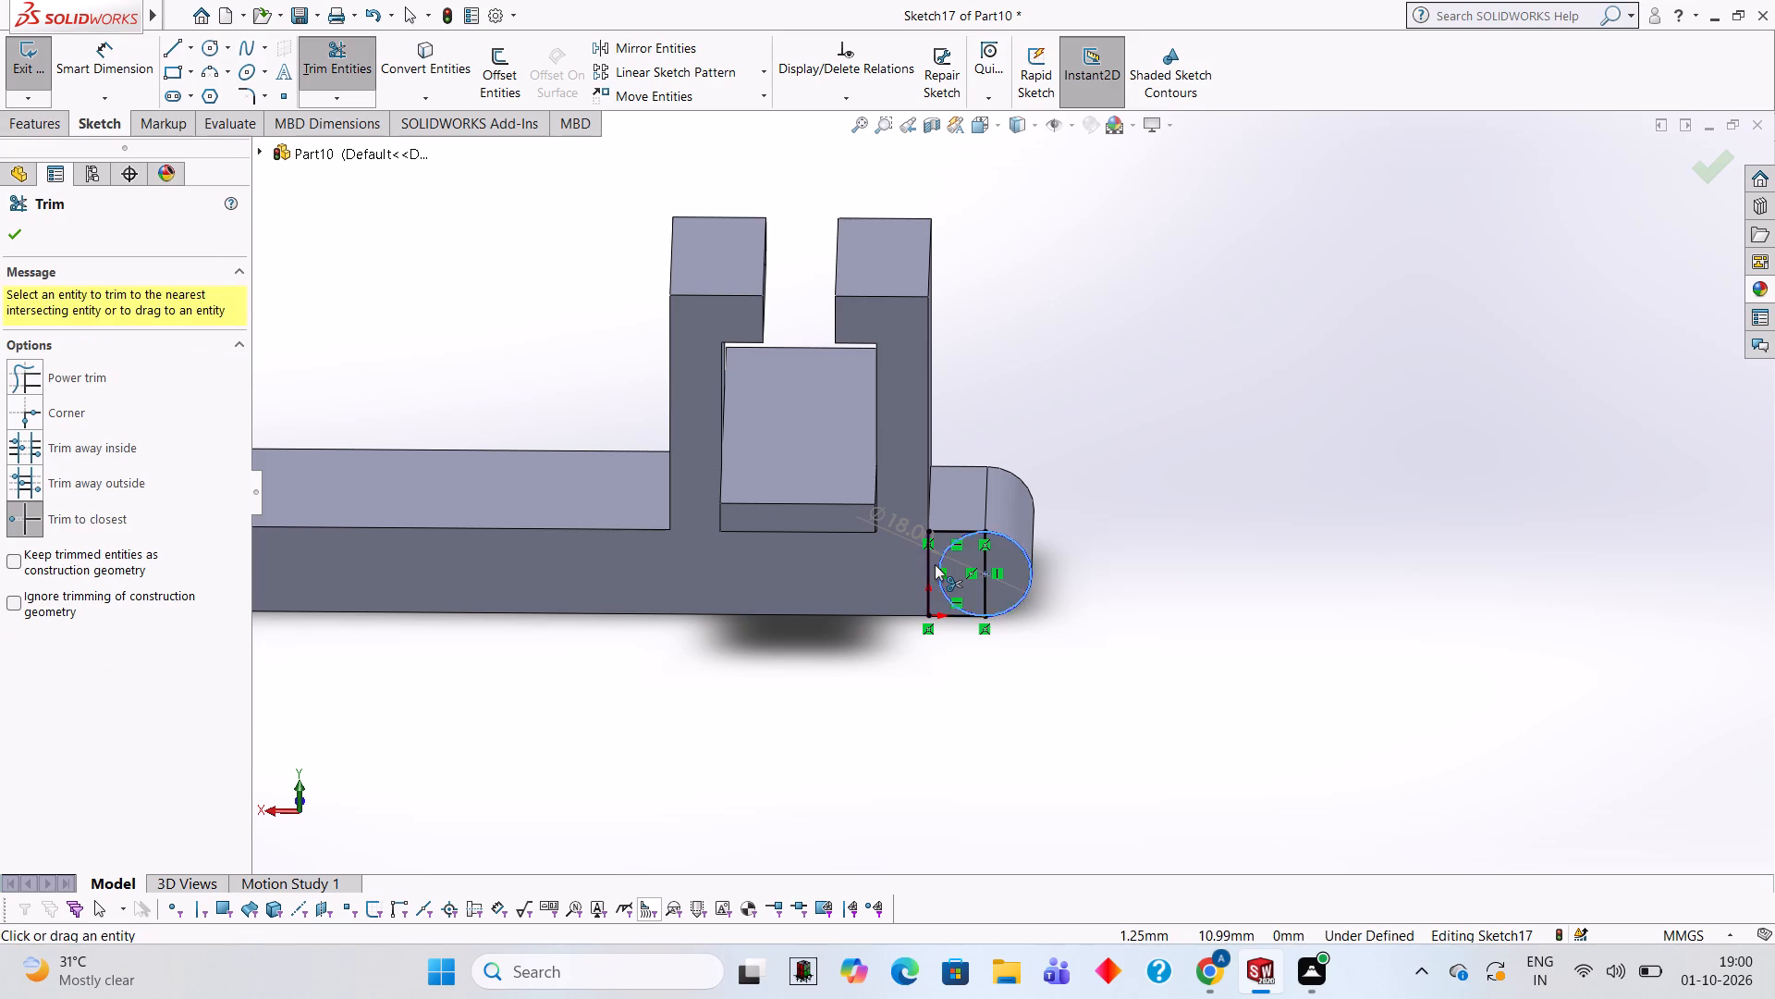
left_click(985, 549)
left_click(985, 553)
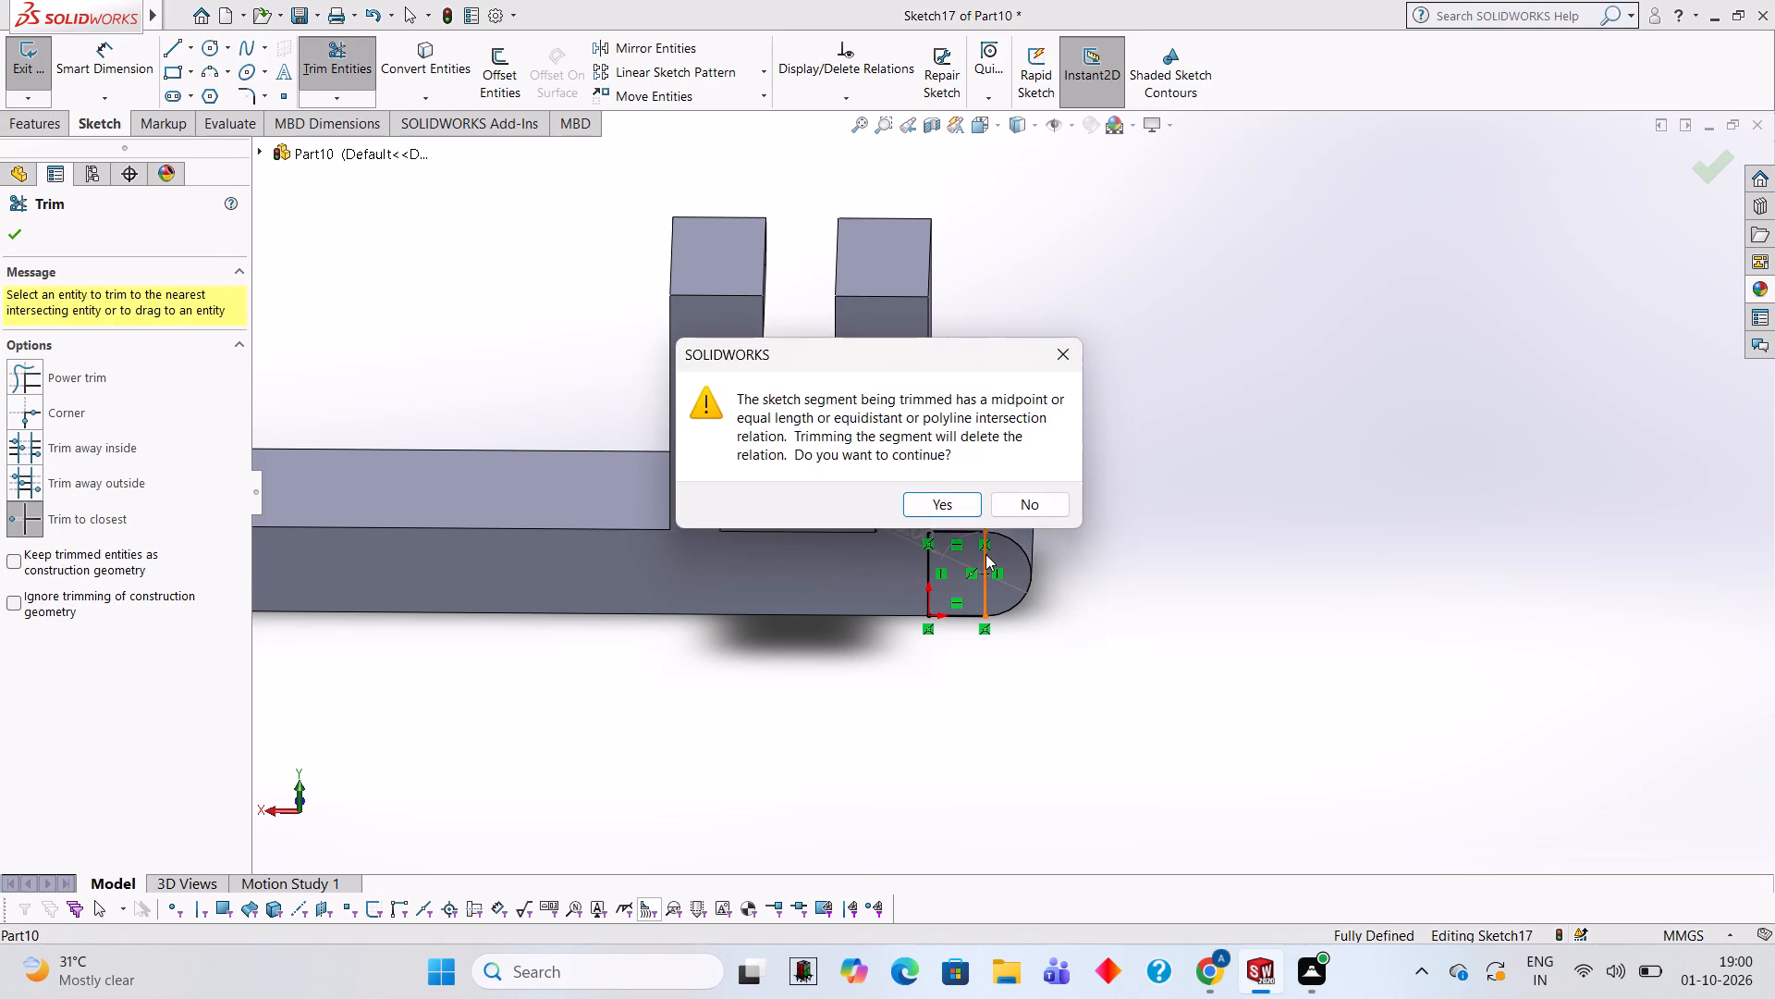
left_click(969, 515)
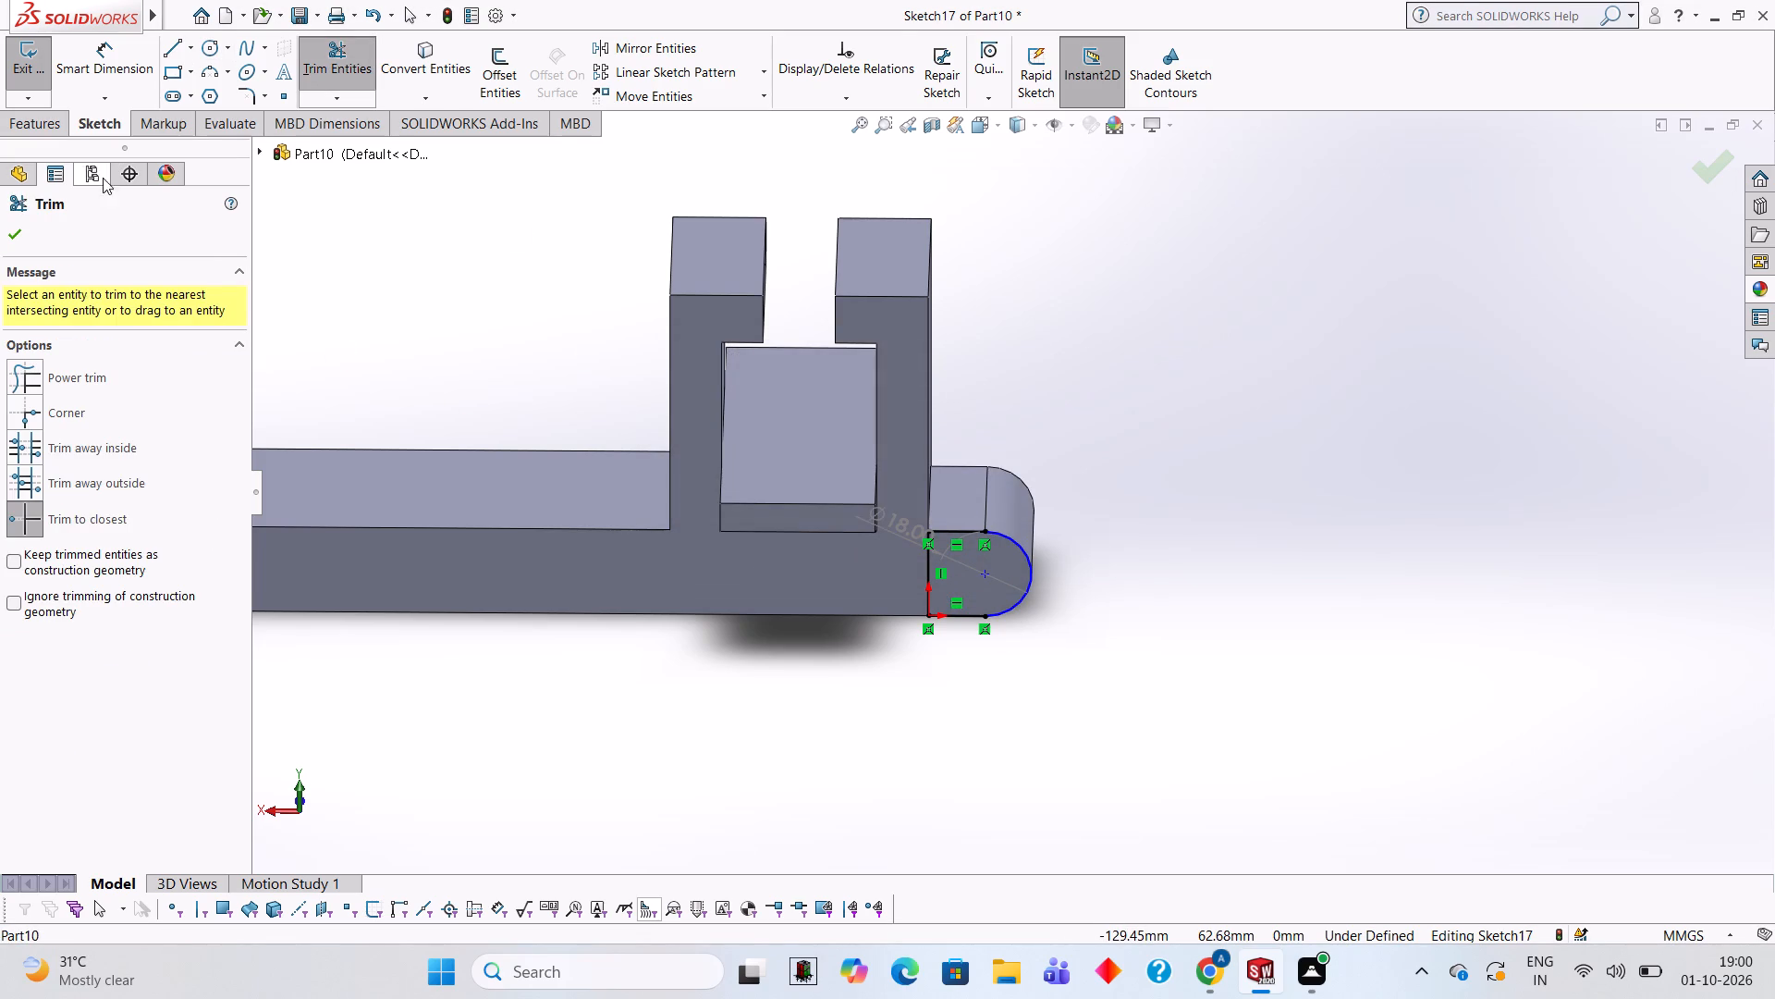
Extrude-cut the rounded profile to a blind depth of 12 mm into the extension.
left_click(64, 129)
left_click(340, 49)
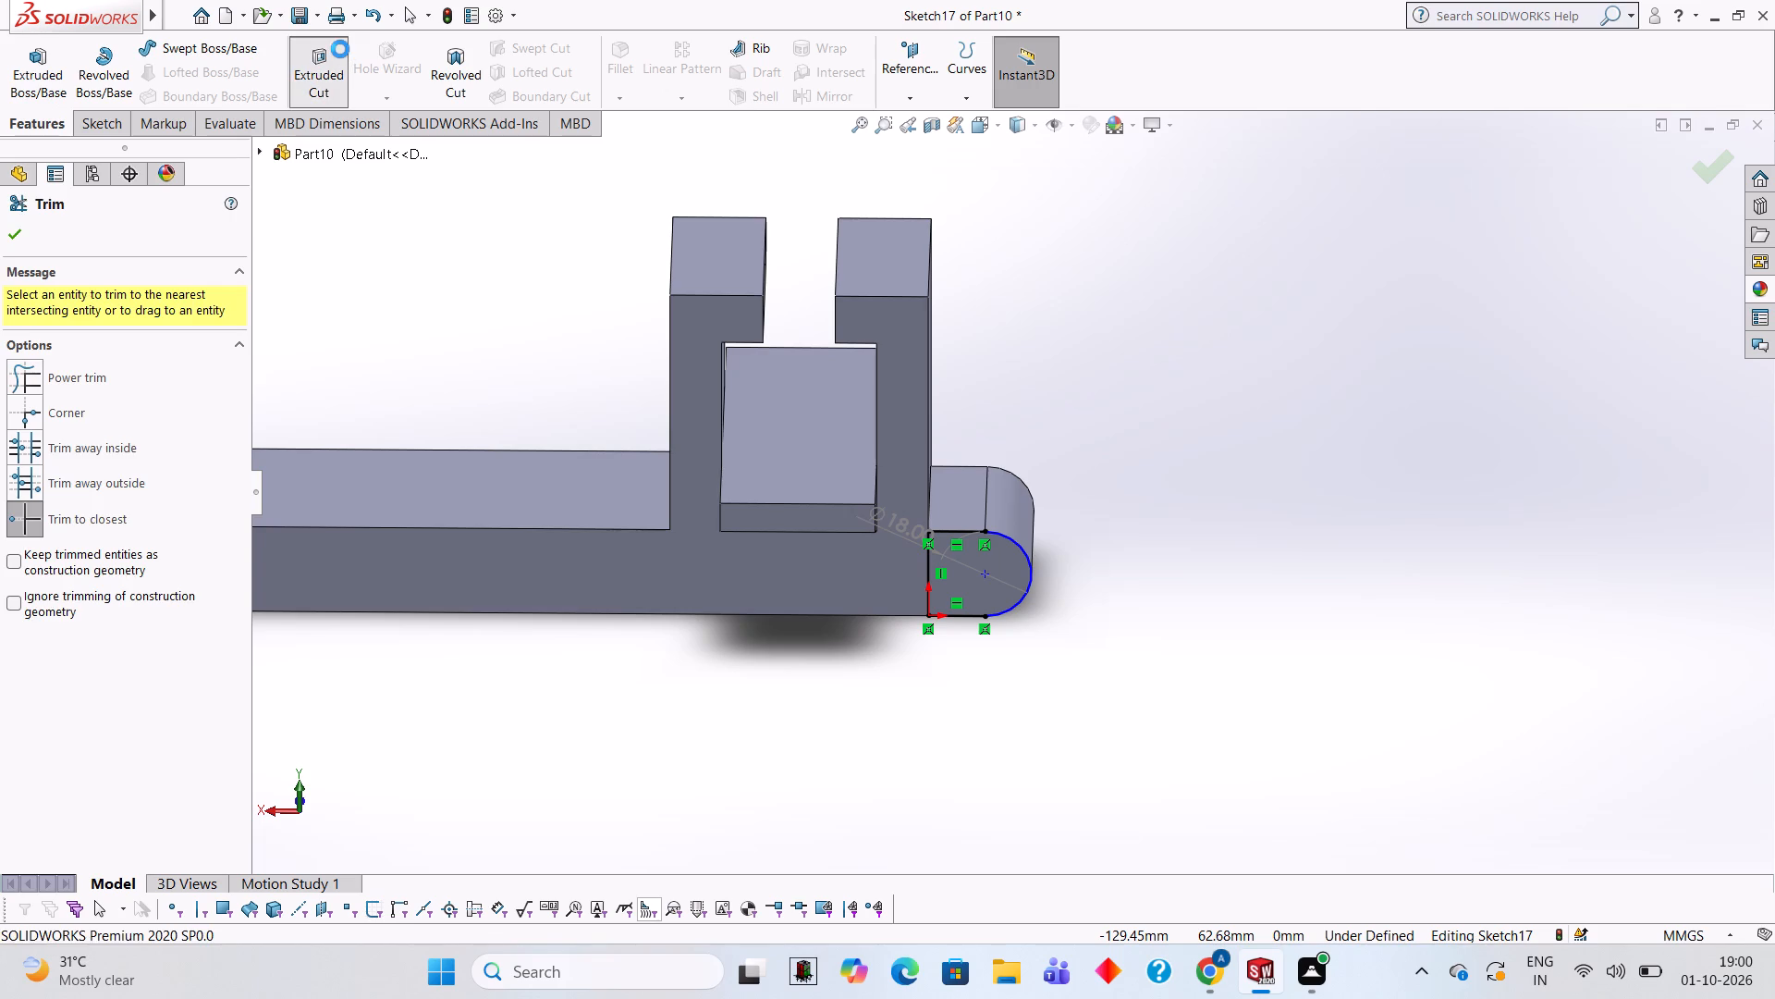
key("1")
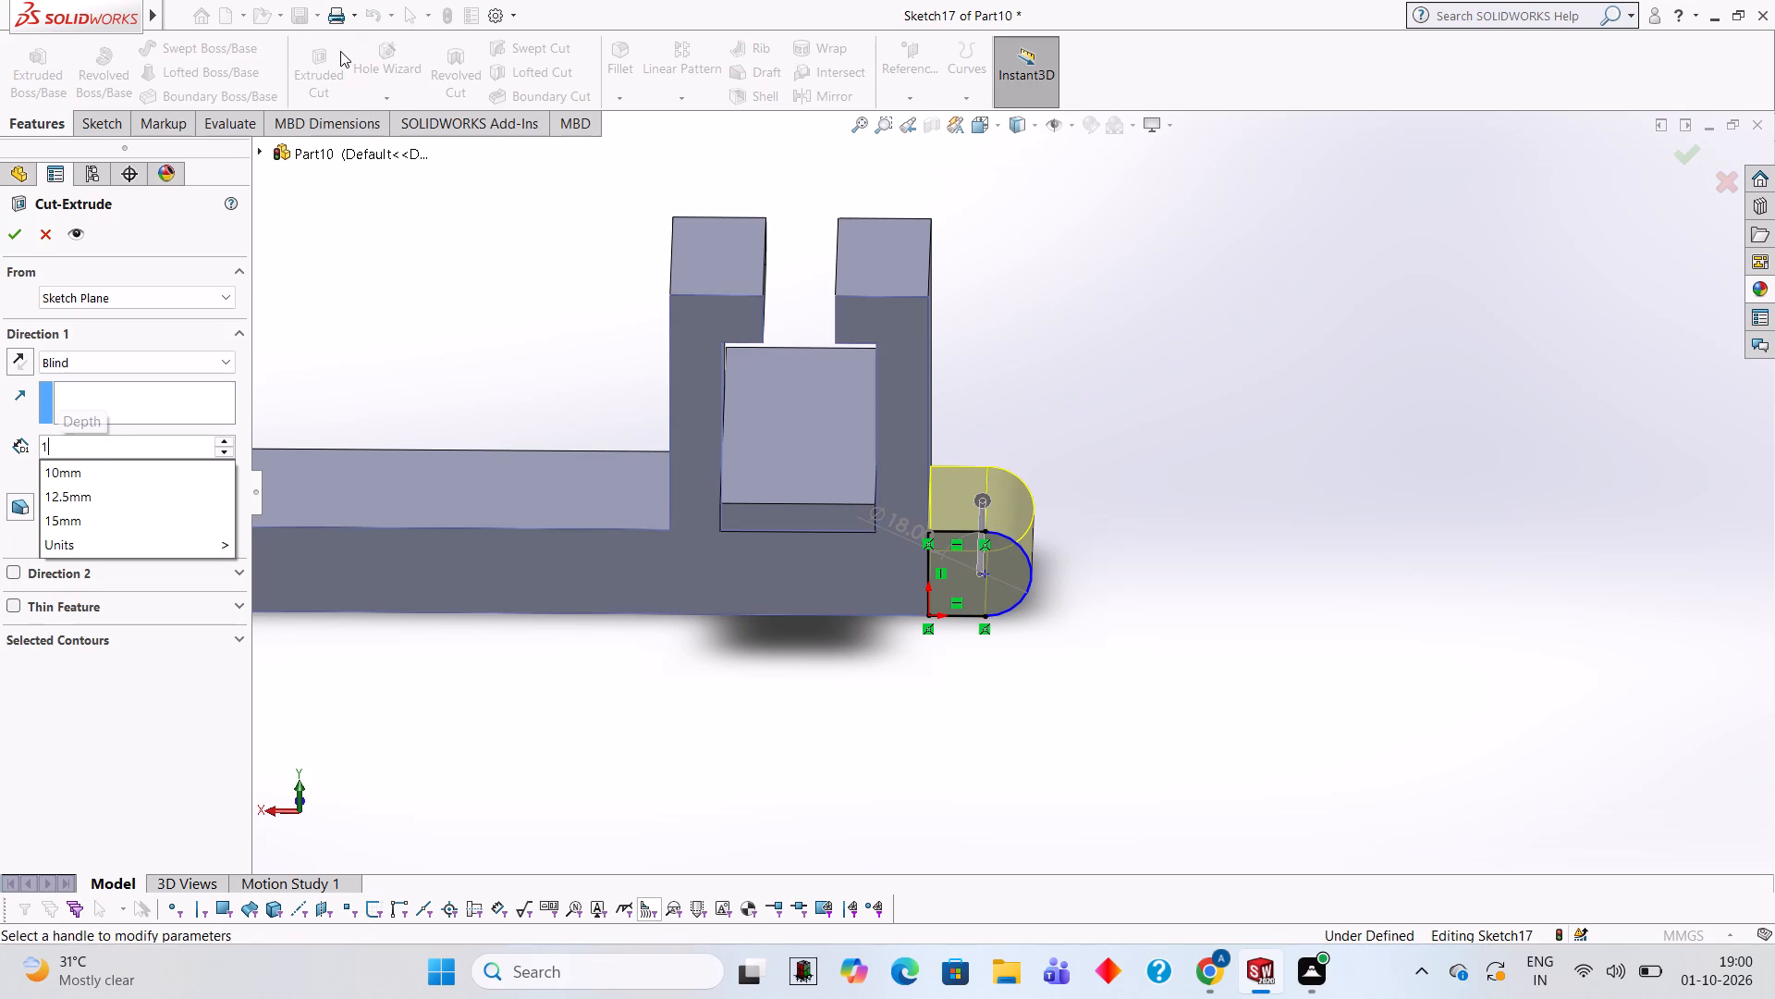
key("2")
key("Return")
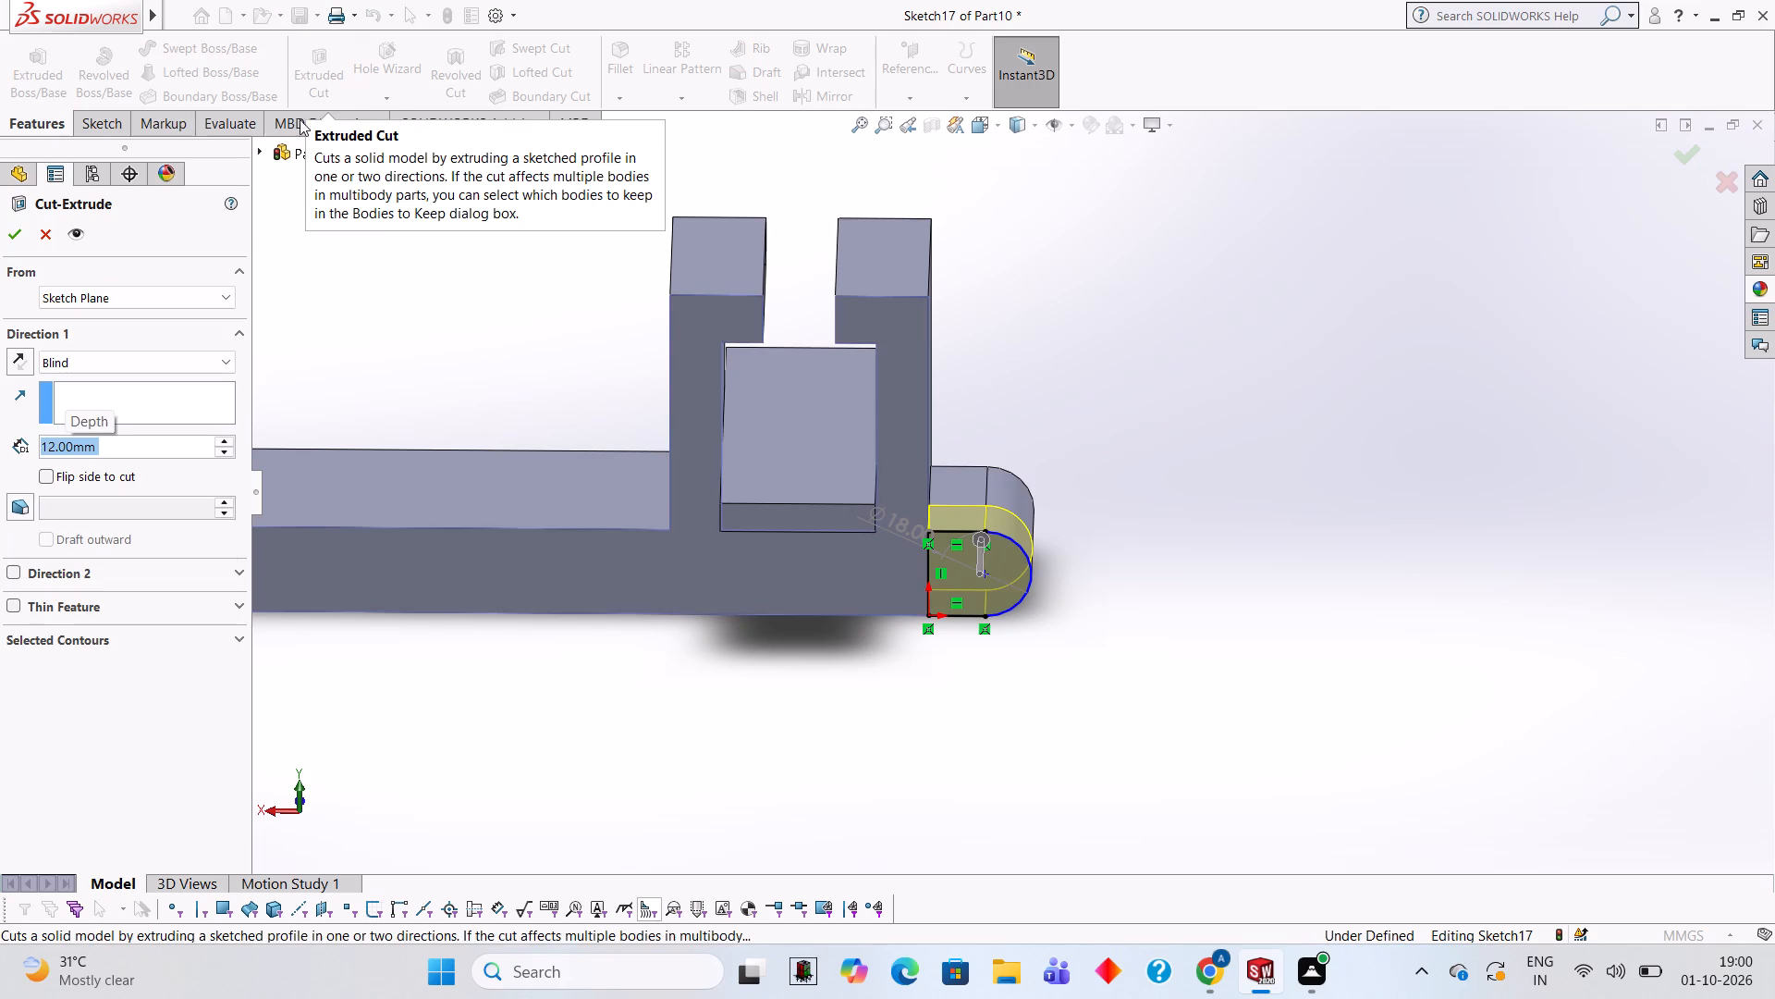
middle_click_drag(1151, 396, 1063, 399)
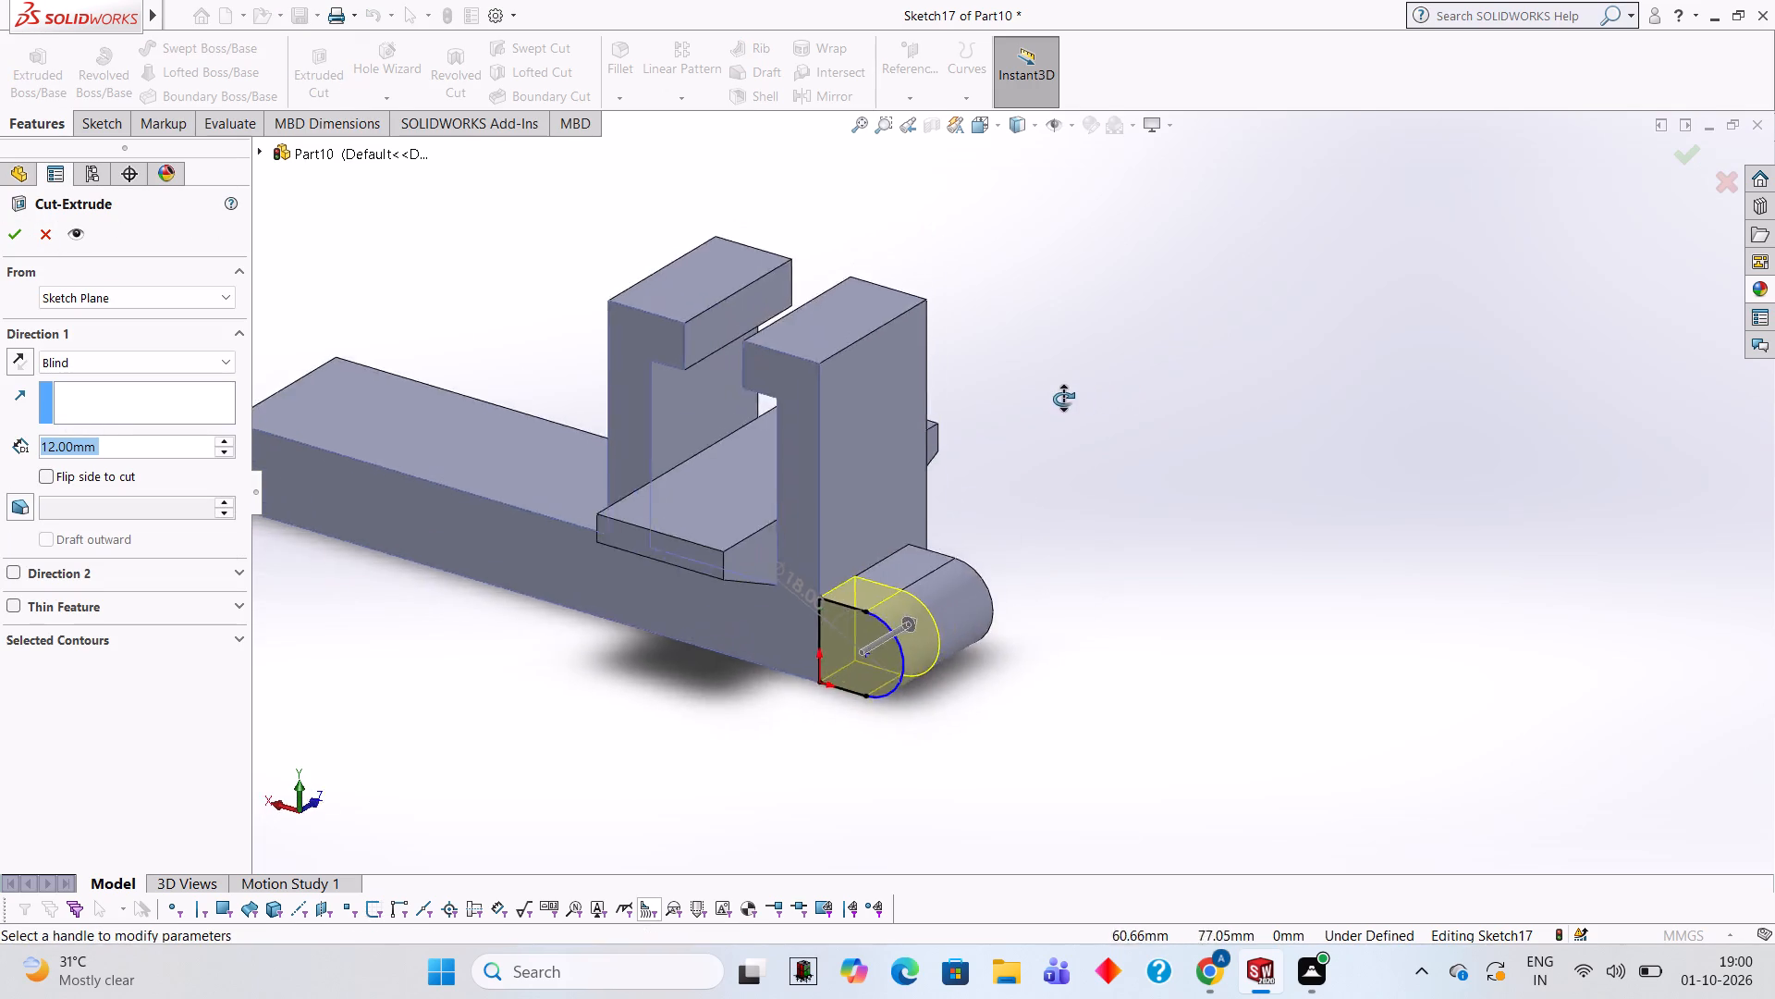
middle_click_drag(1063, 399, 994, 400)
left_click(6, 243)
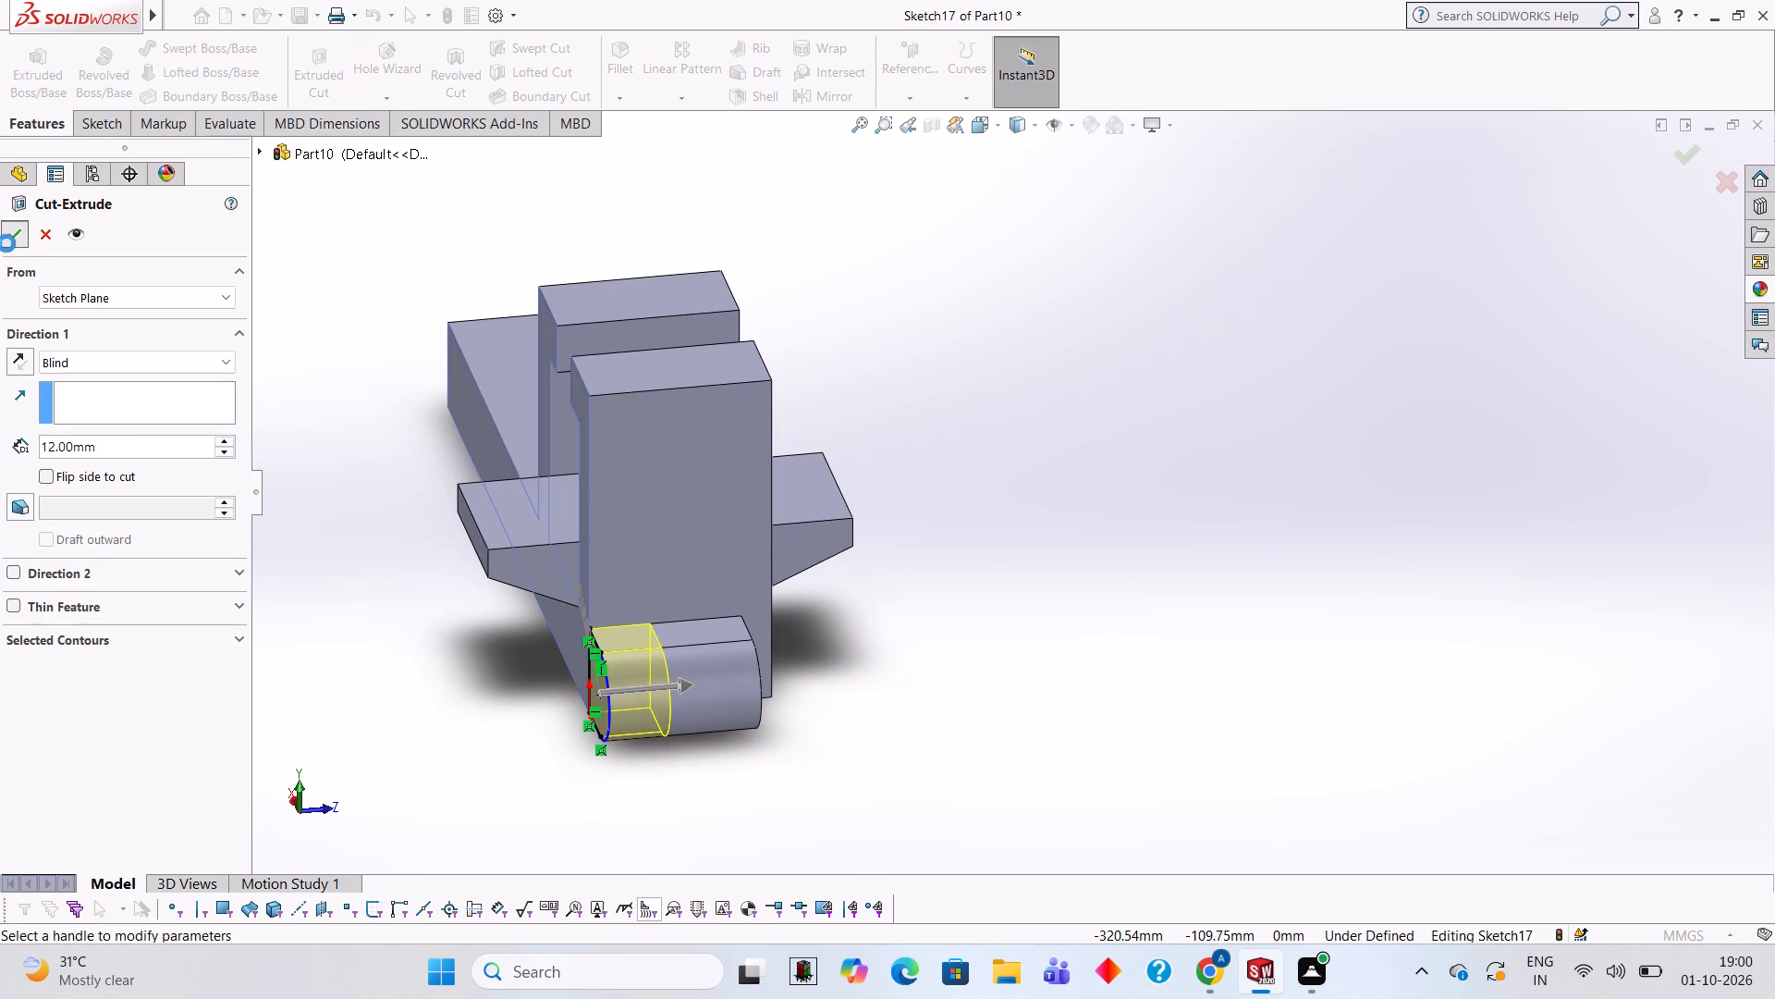
left_click(896, 339)
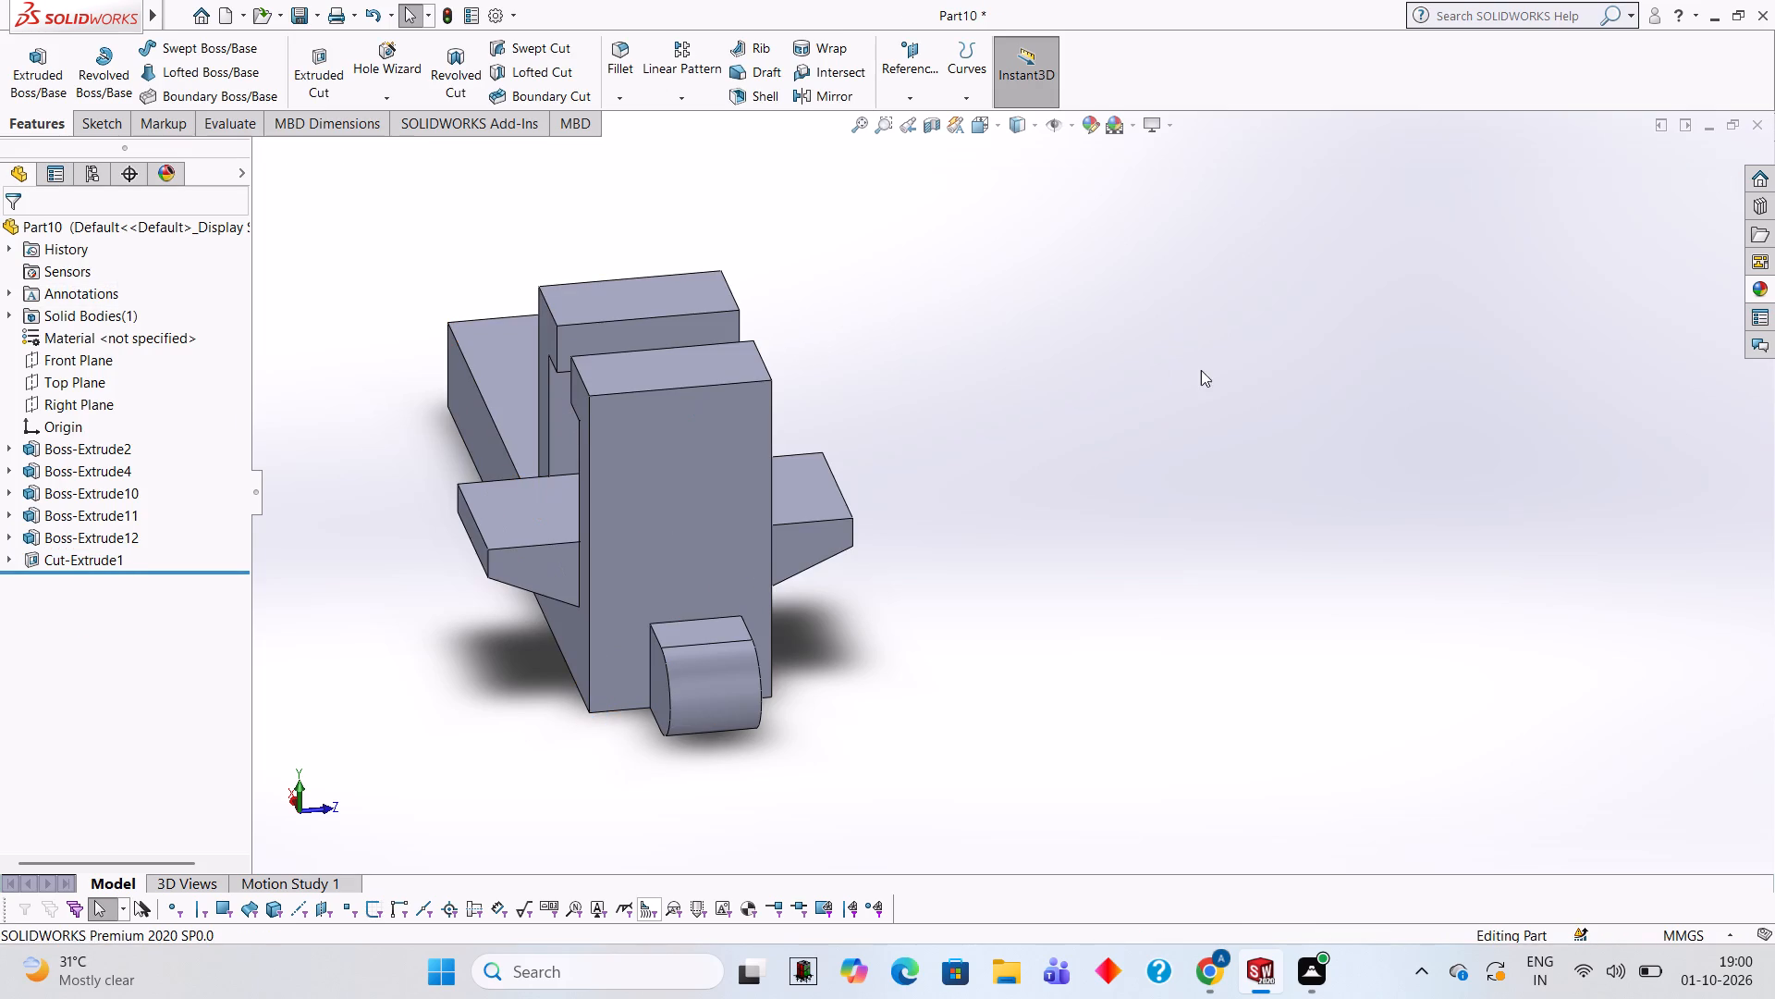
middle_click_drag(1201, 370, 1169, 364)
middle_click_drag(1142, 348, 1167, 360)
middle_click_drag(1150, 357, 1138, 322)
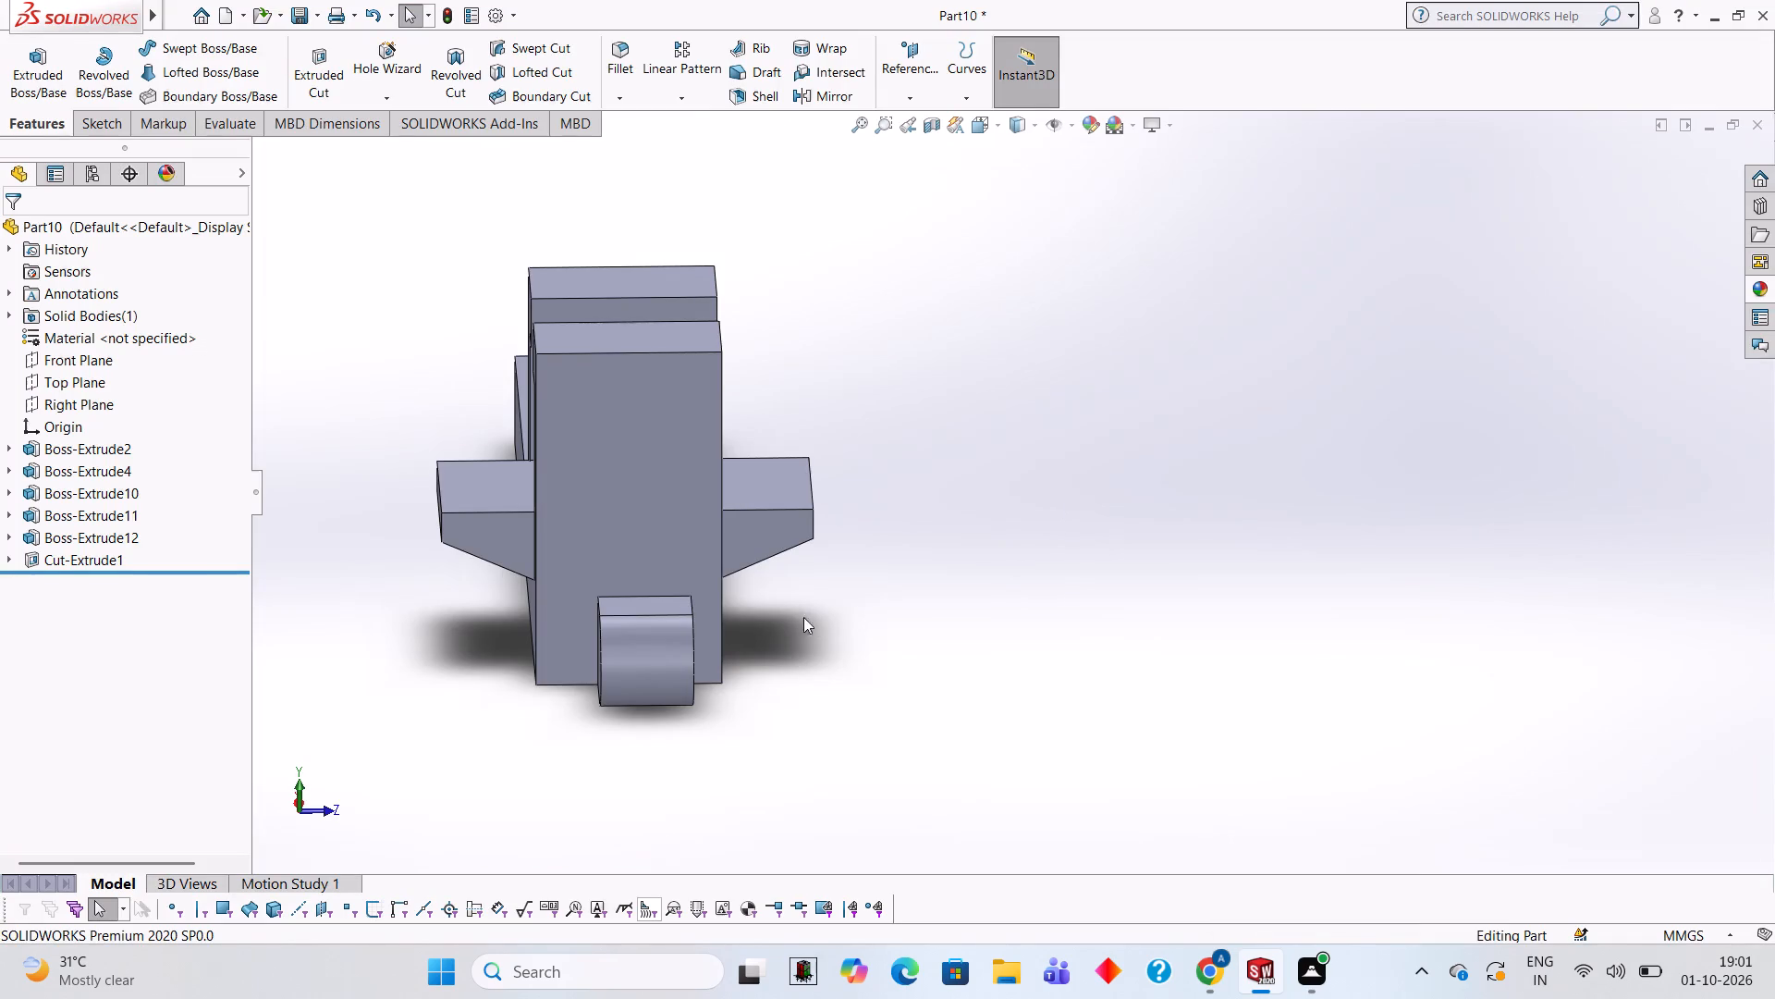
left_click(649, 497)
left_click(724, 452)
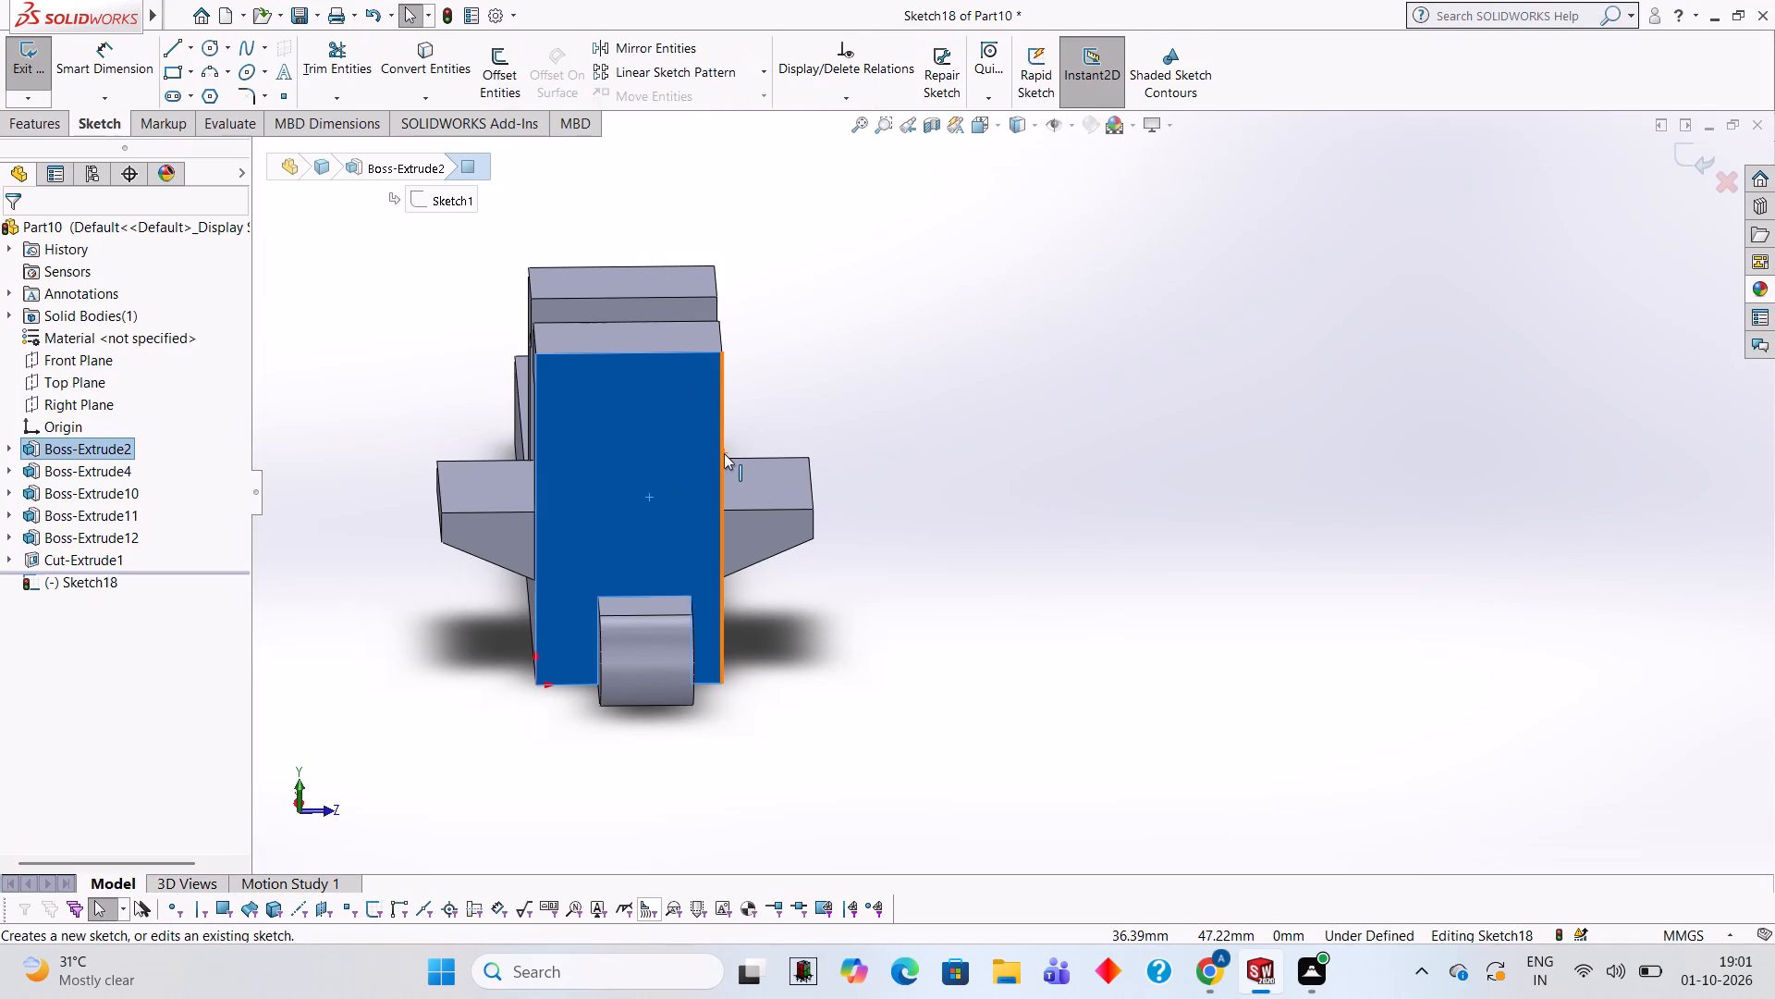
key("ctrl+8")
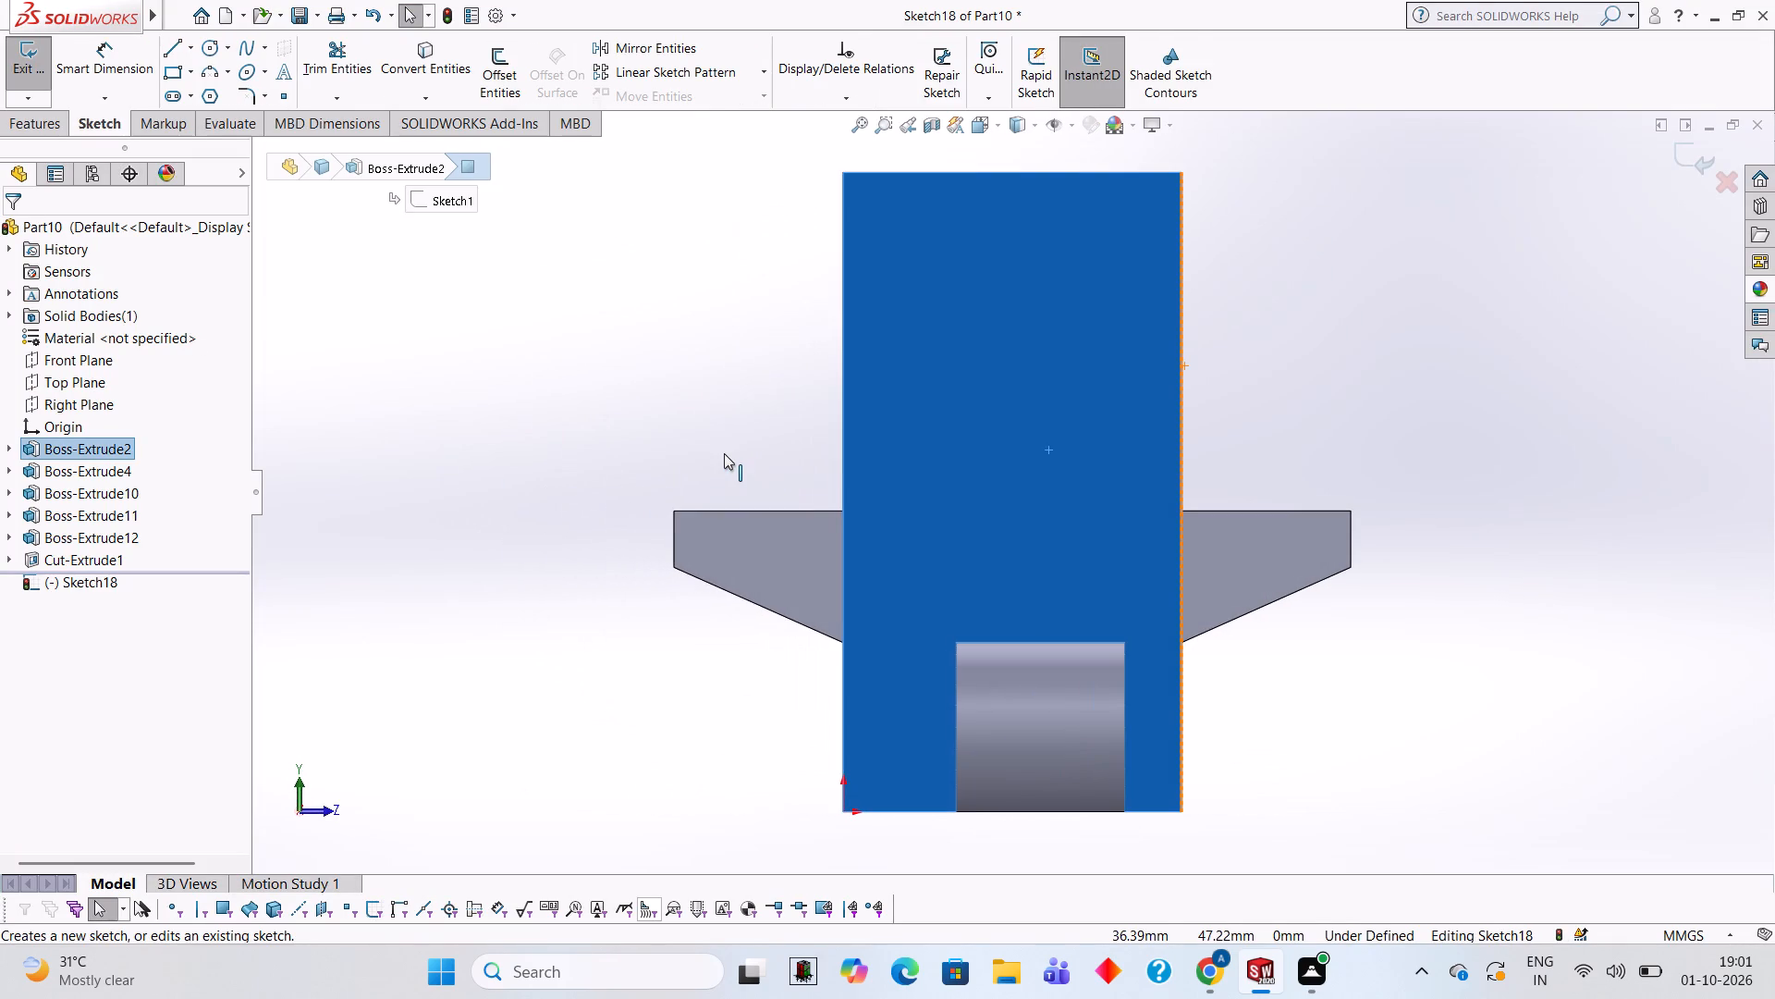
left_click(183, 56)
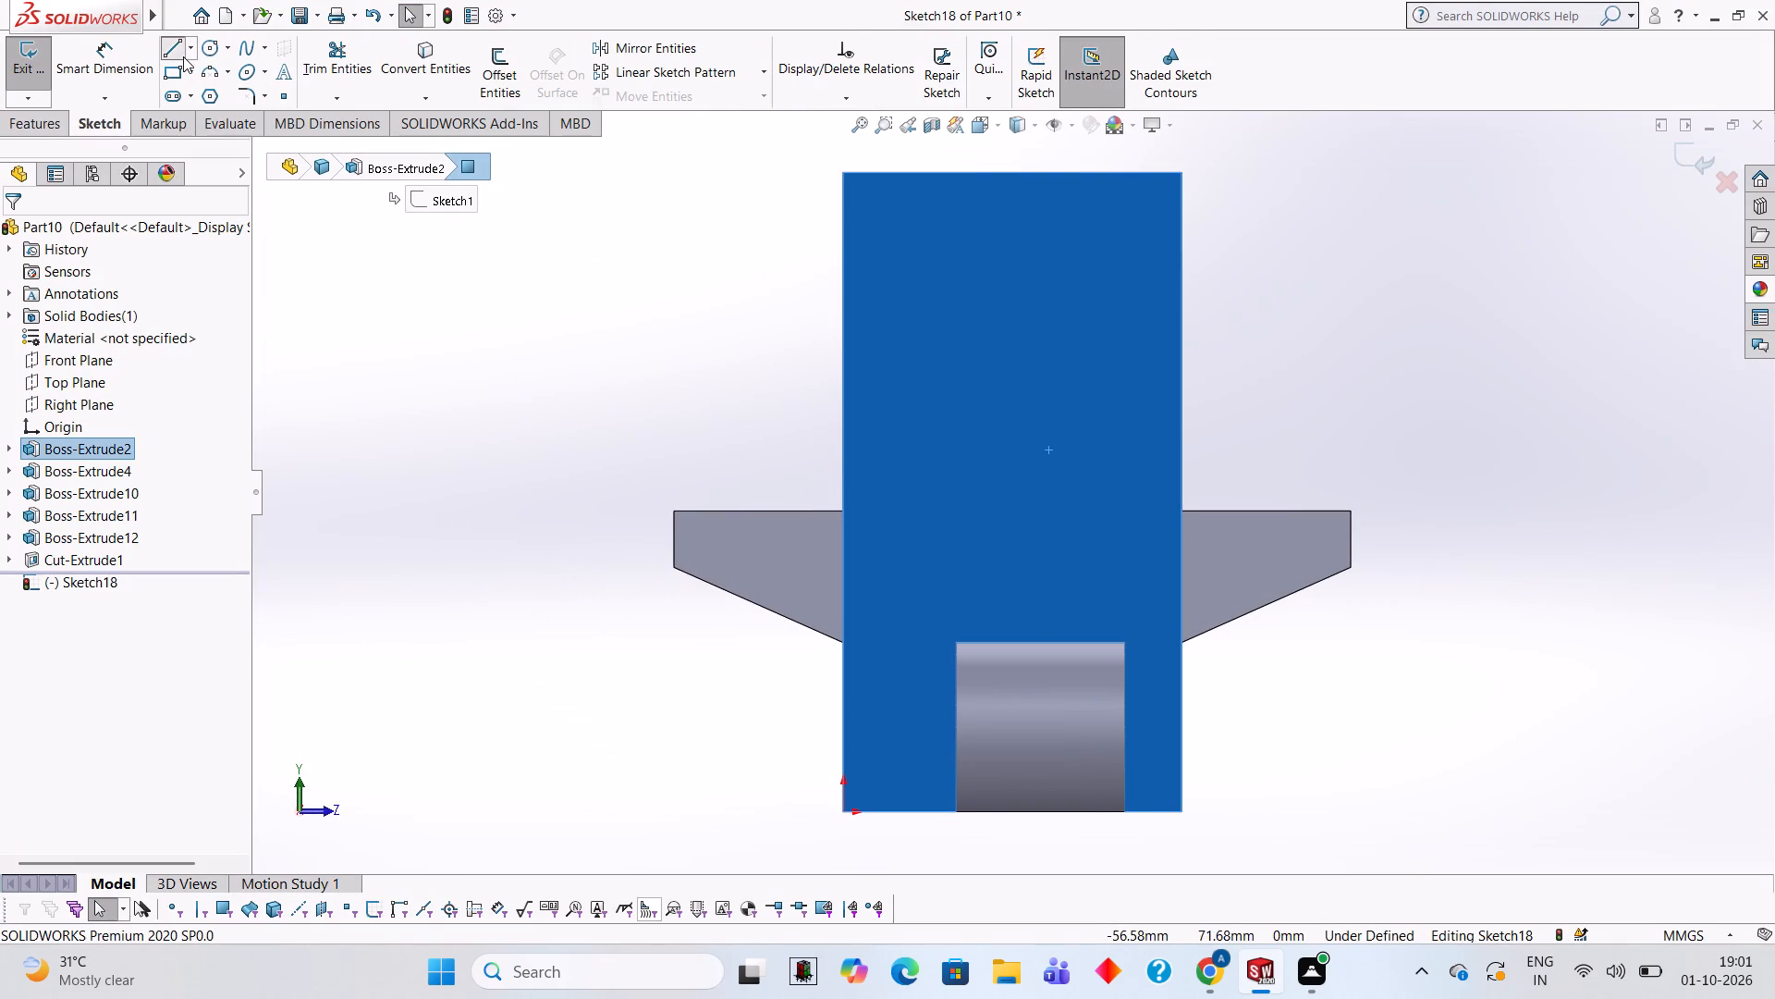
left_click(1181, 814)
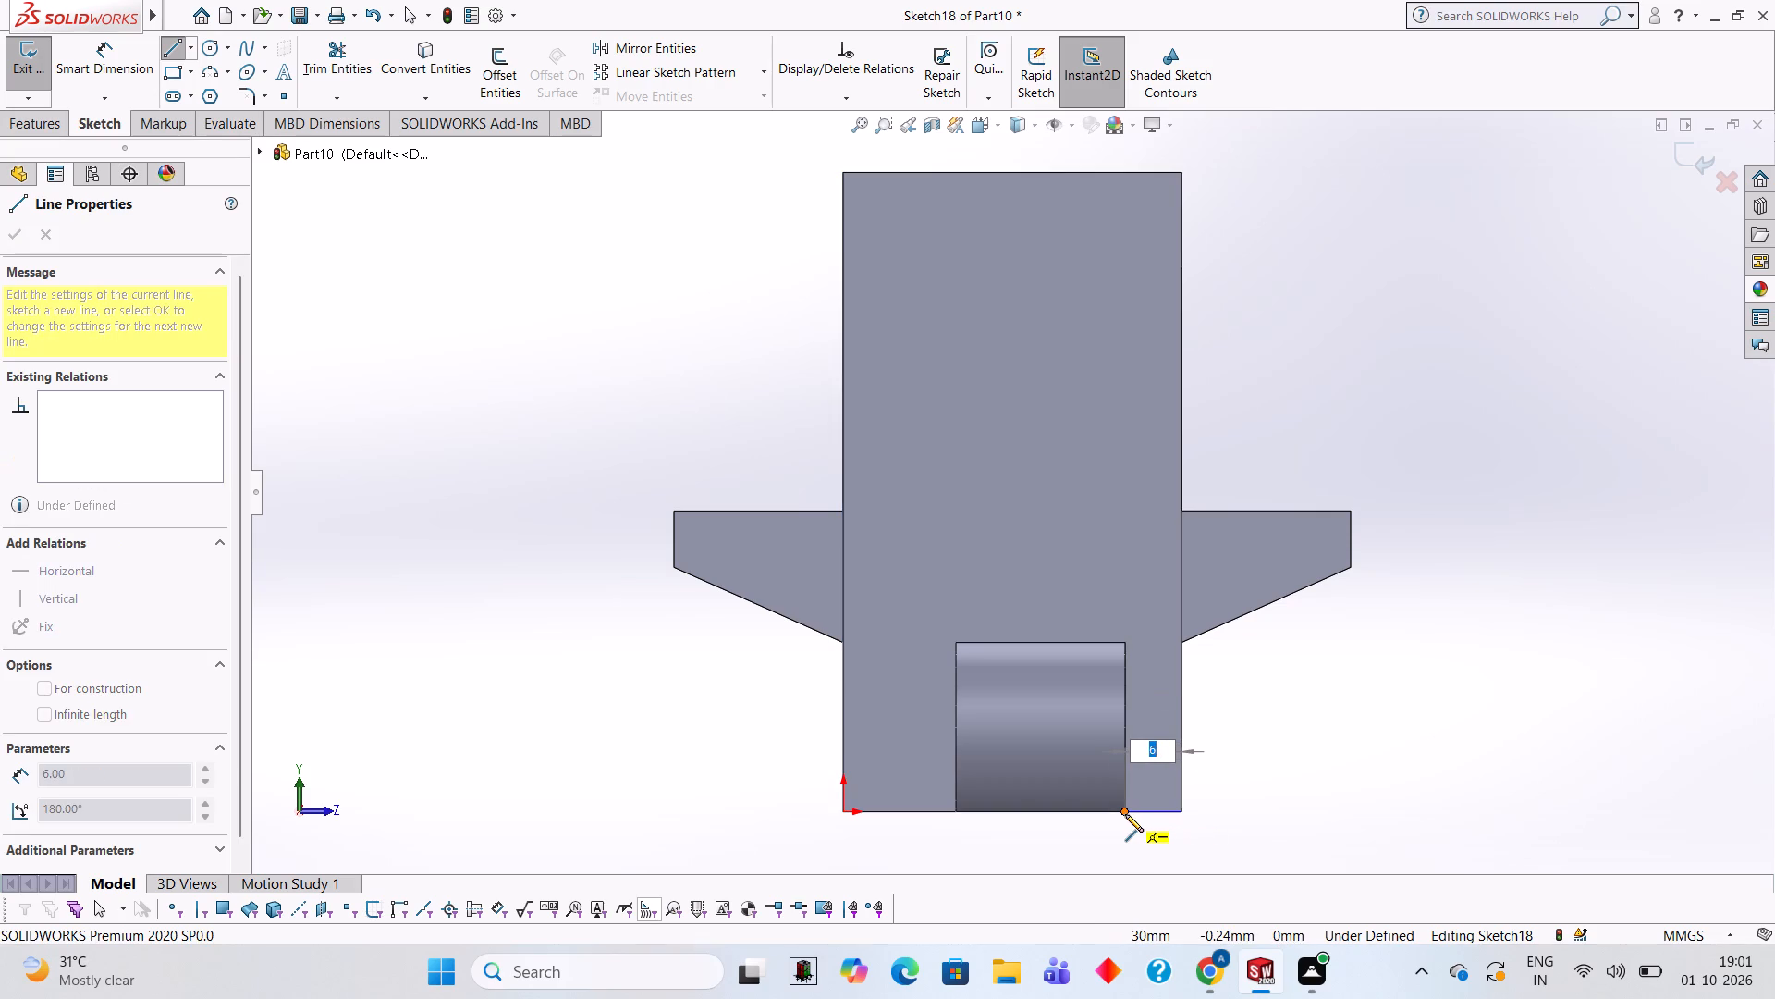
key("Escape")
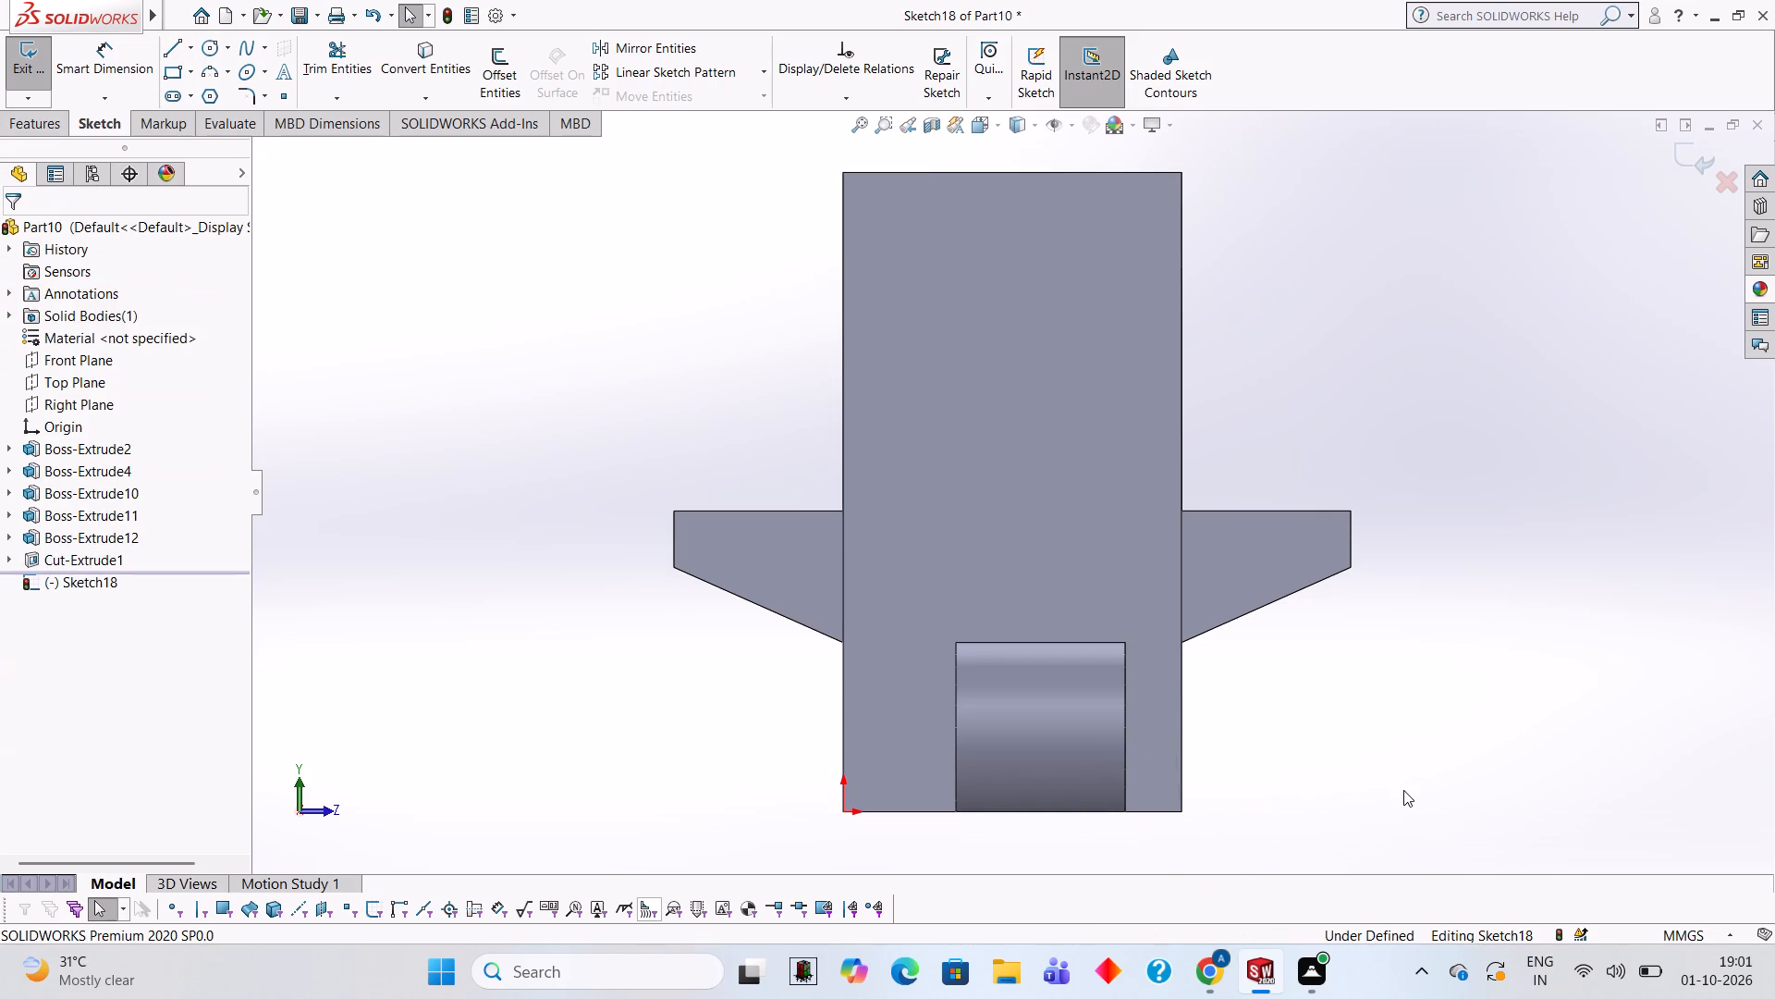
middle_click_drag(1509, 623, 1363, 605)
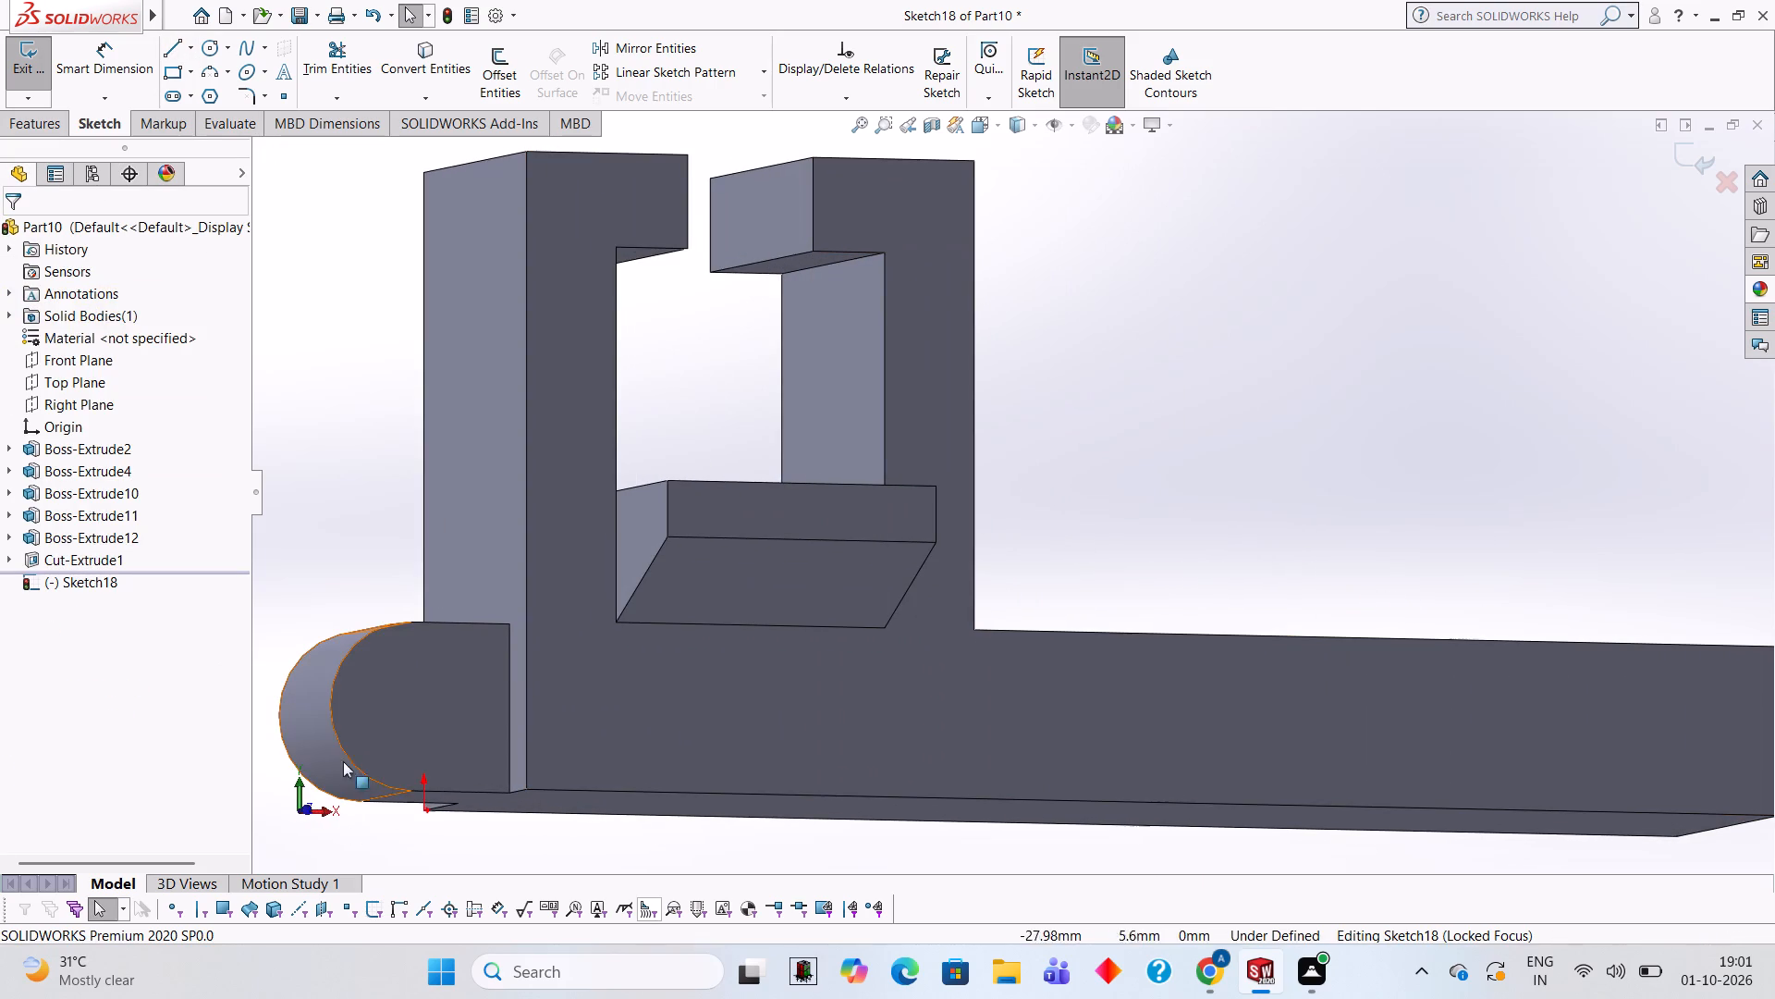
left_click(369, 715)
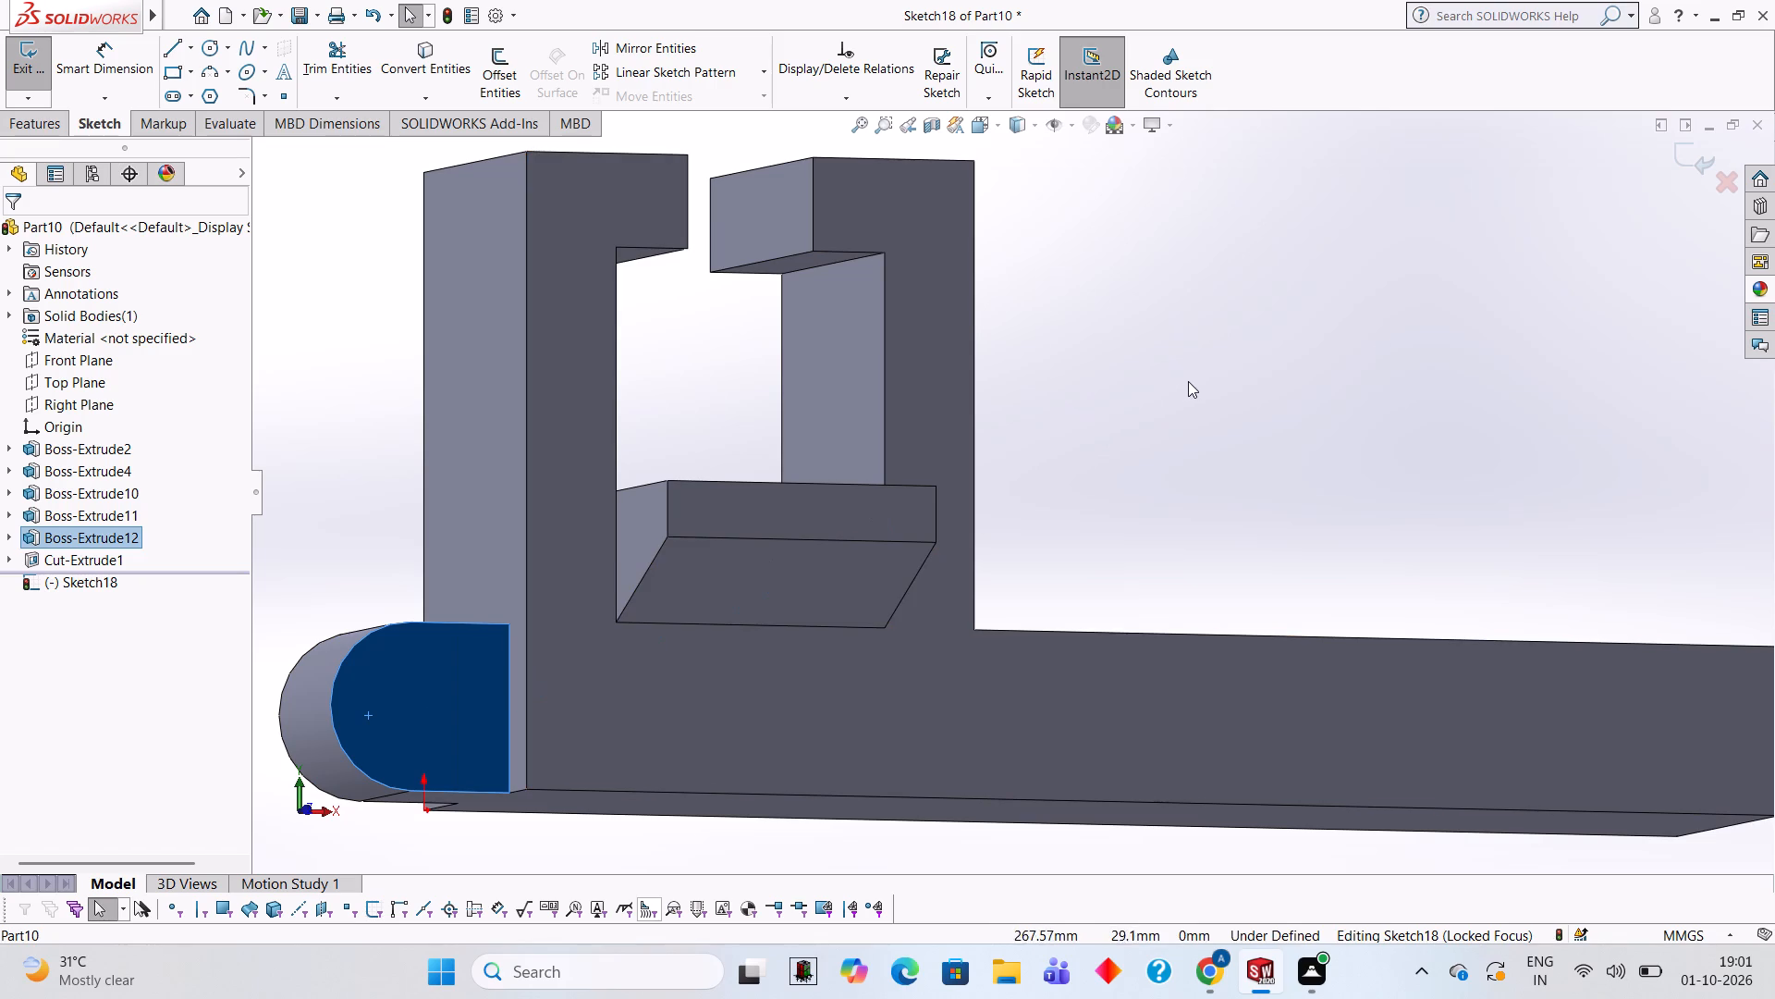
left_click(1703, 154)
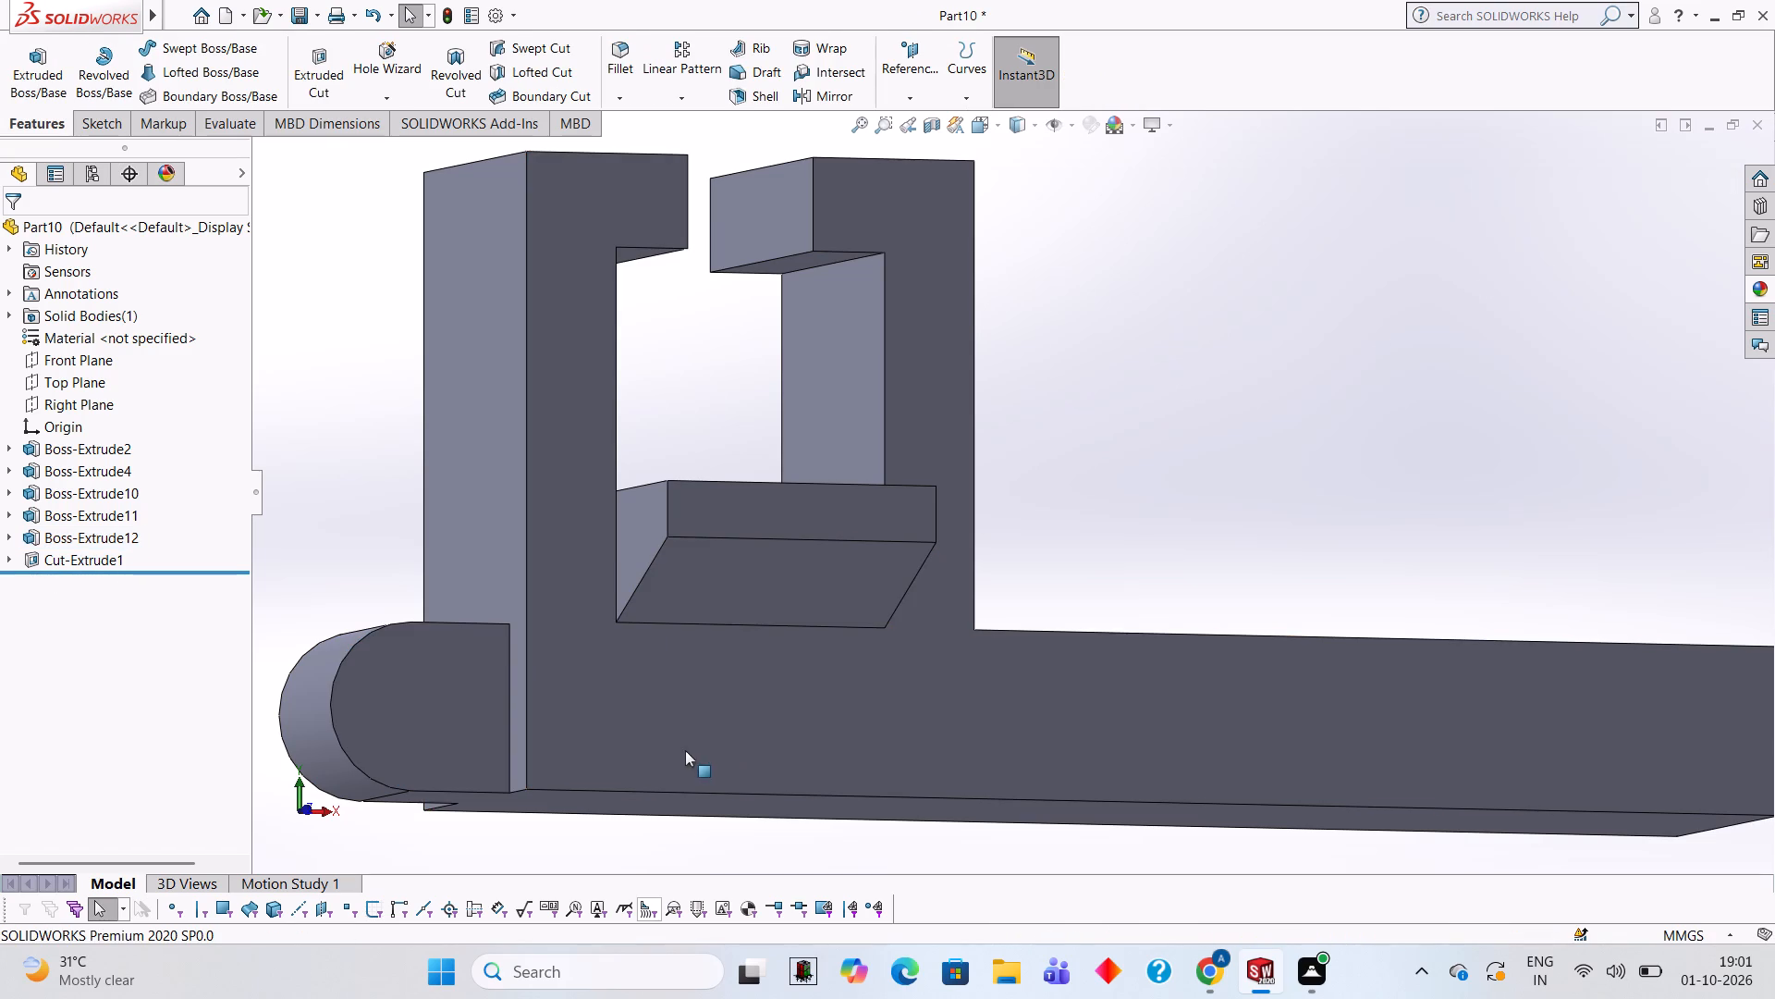
On the extension's flat side face opposite the cut, sketch a closed 11 x 18 mm rectangle of lines over its straight portion.
left_click(480, 669)
left_click(565, 622)
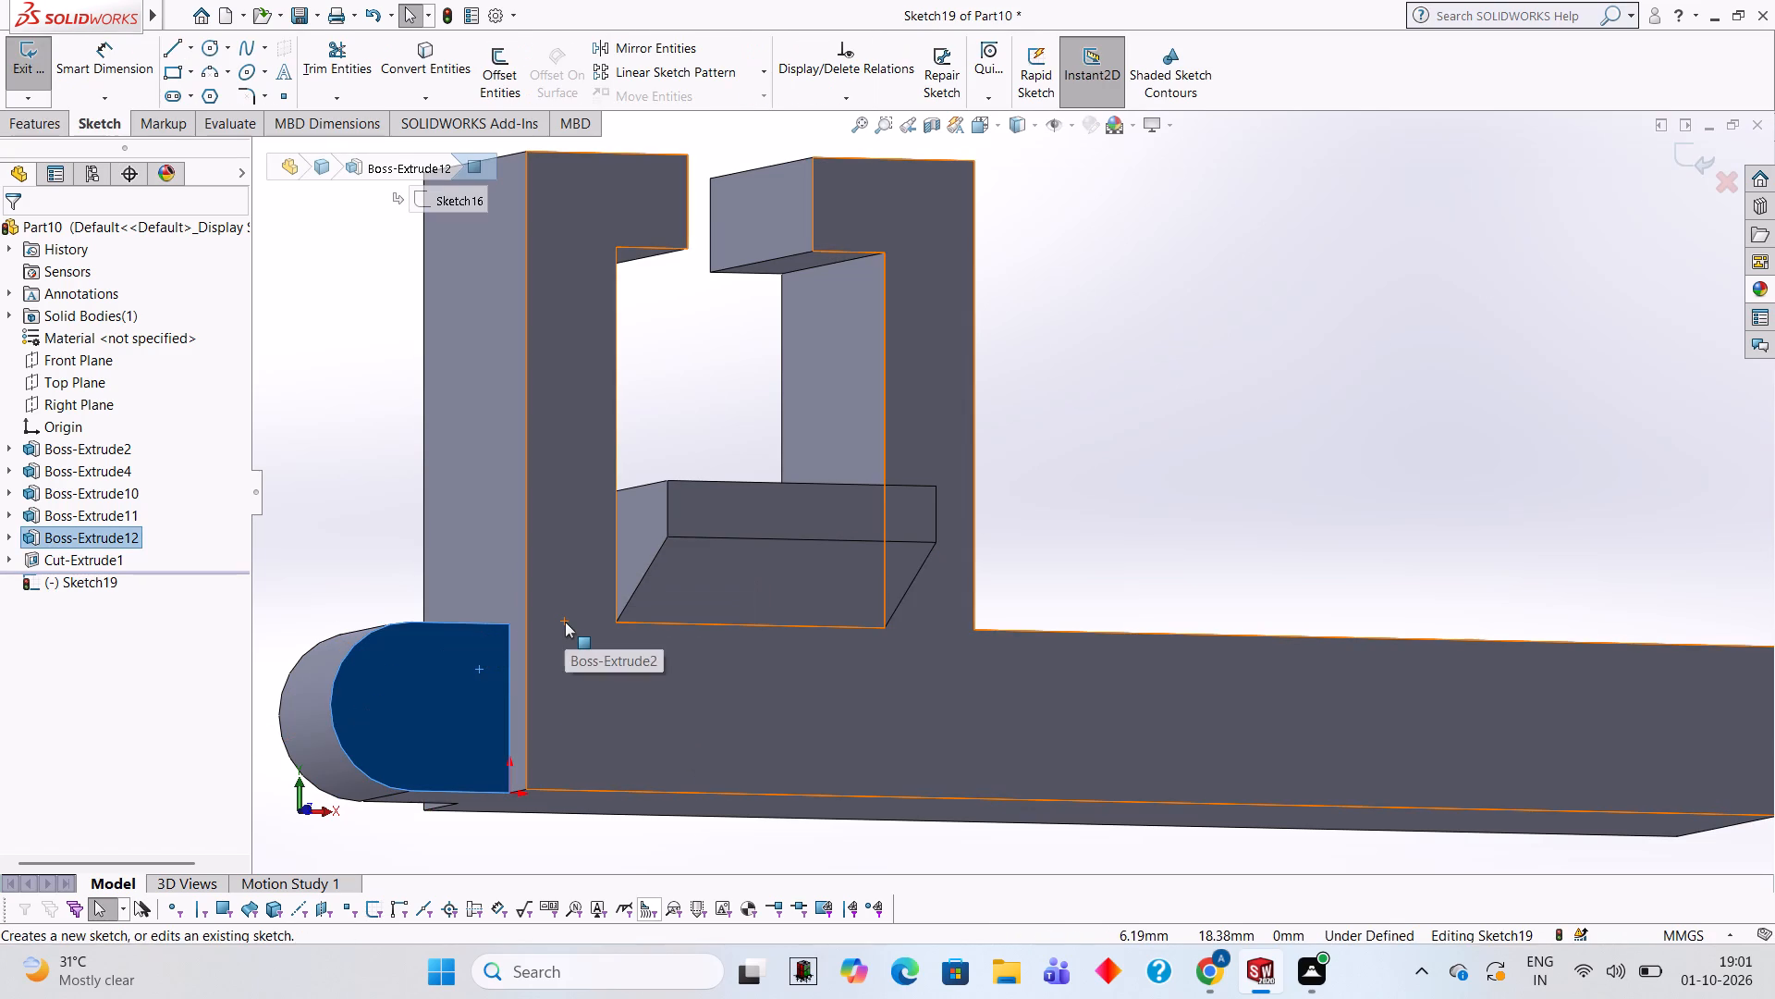
key("ctrl+8")
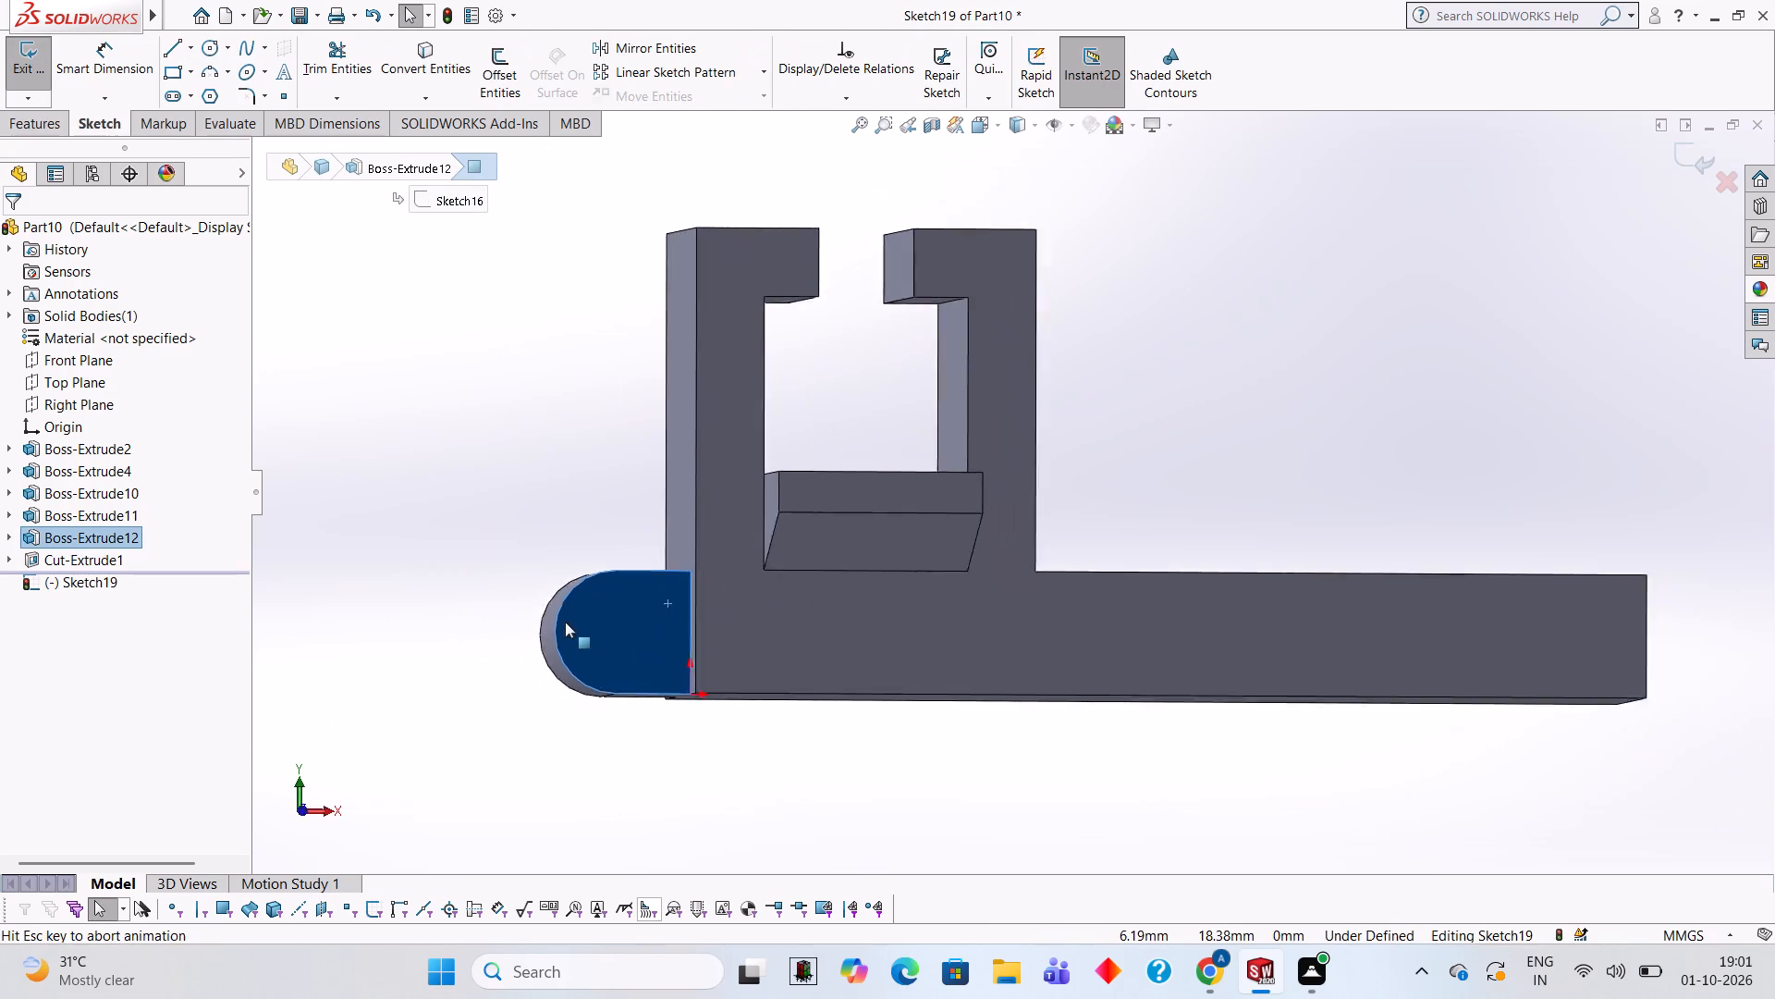
scroll(773, 607, "down", 2)
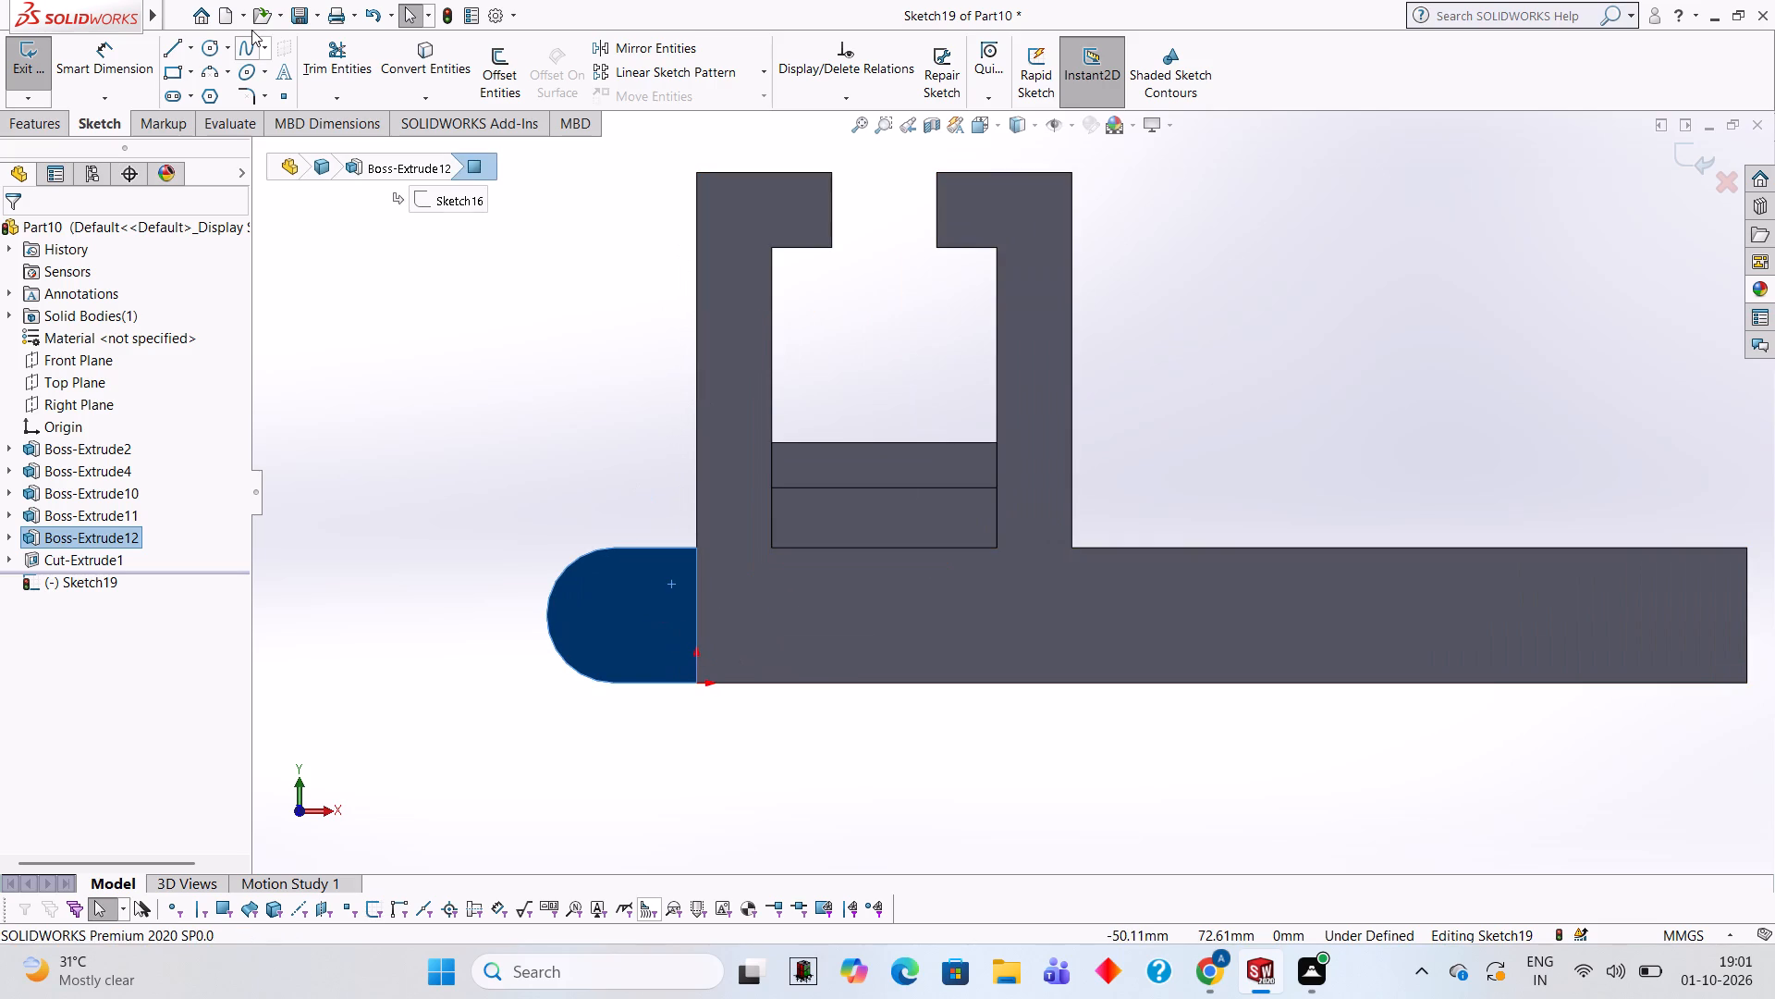
left_click(158, 53)
left_click(167, 55)
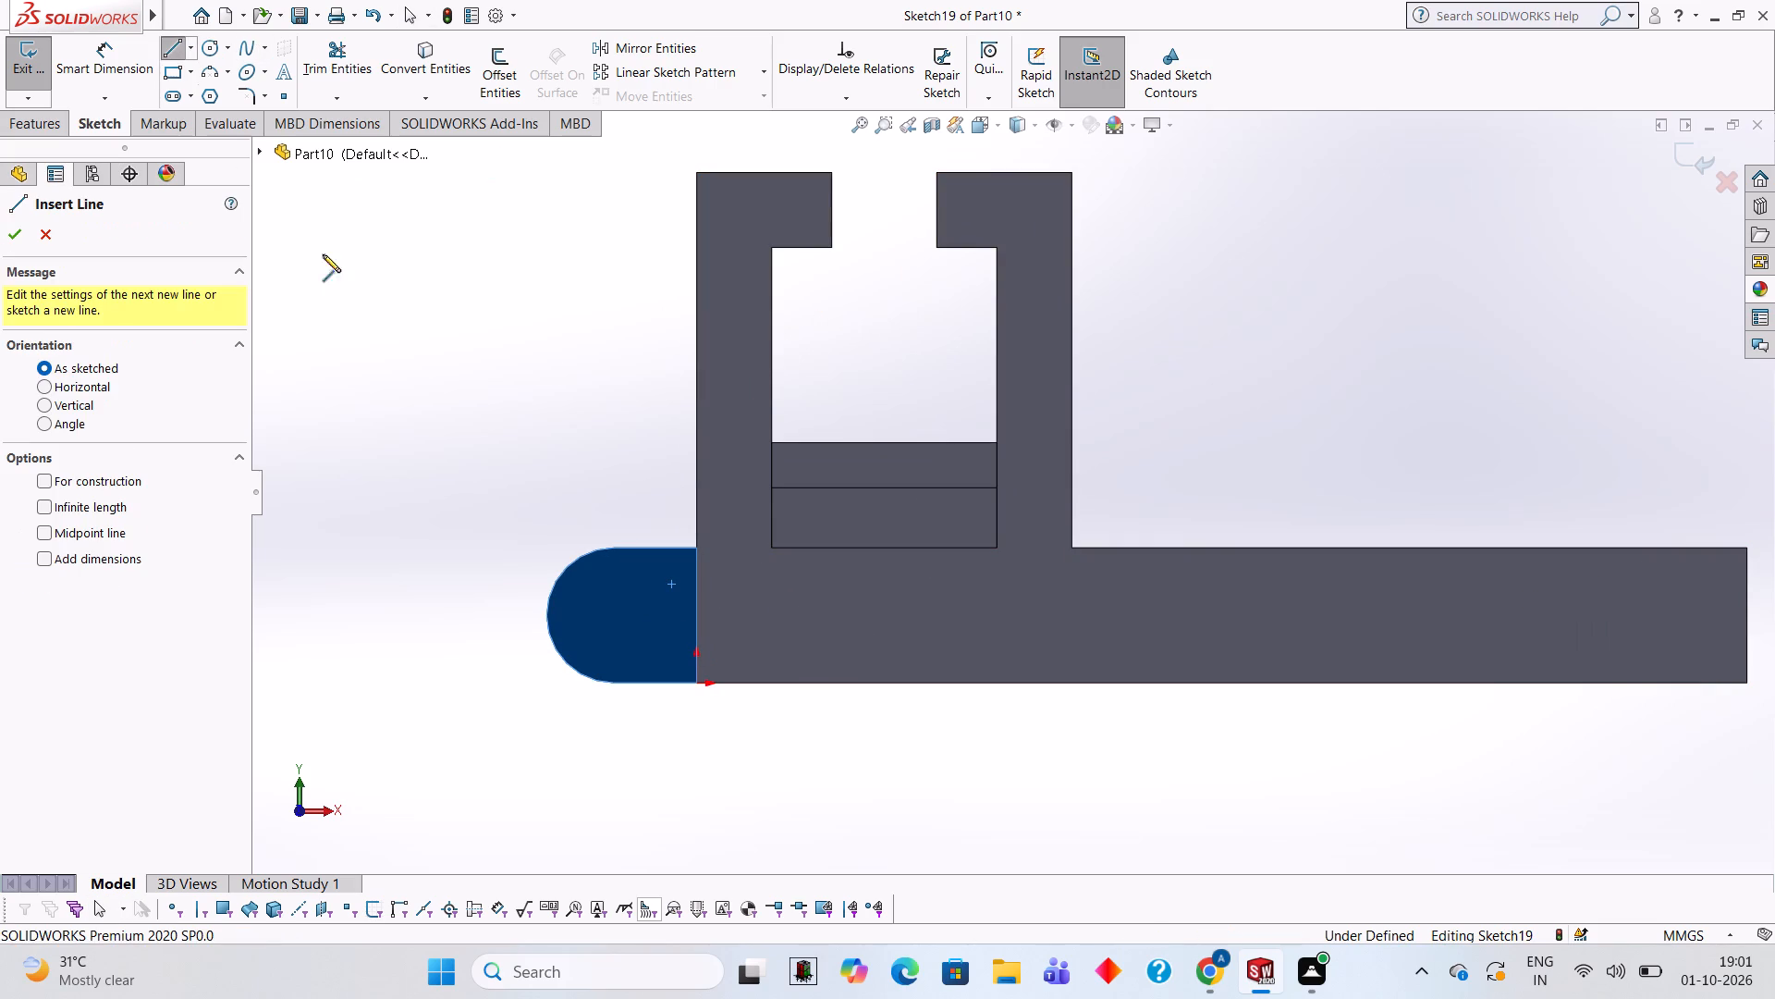
left_click(696, 545)
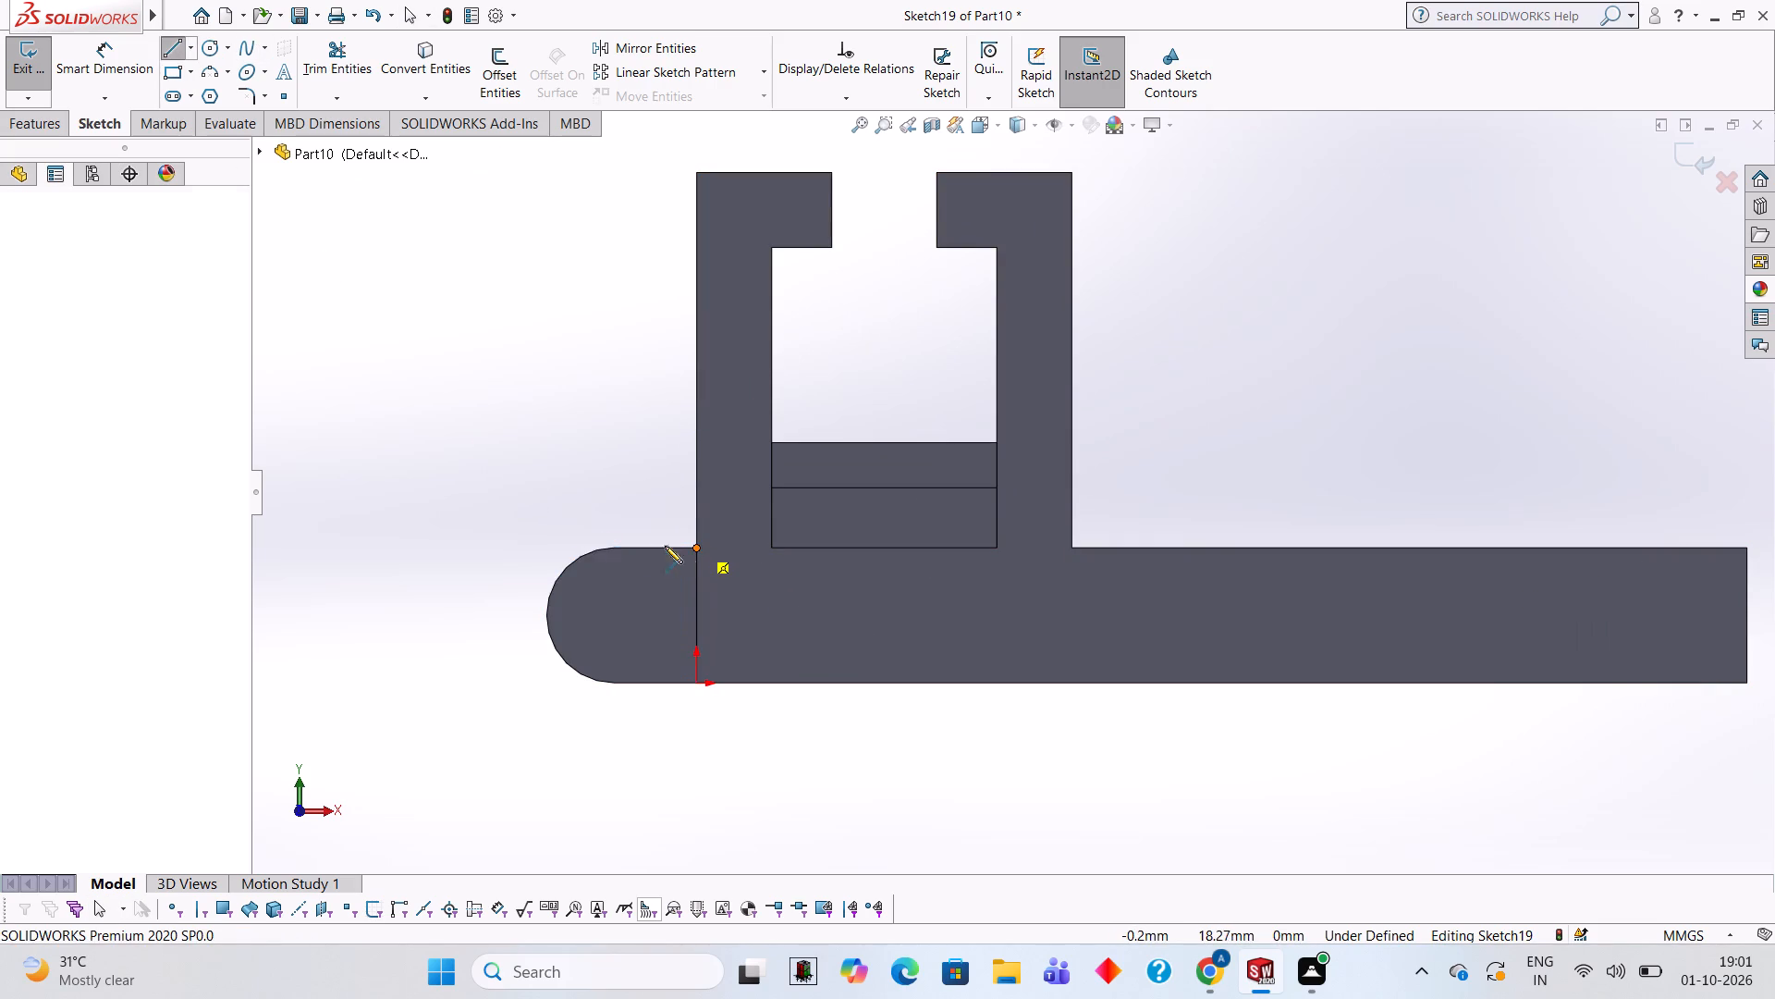
left_click(615, 549)
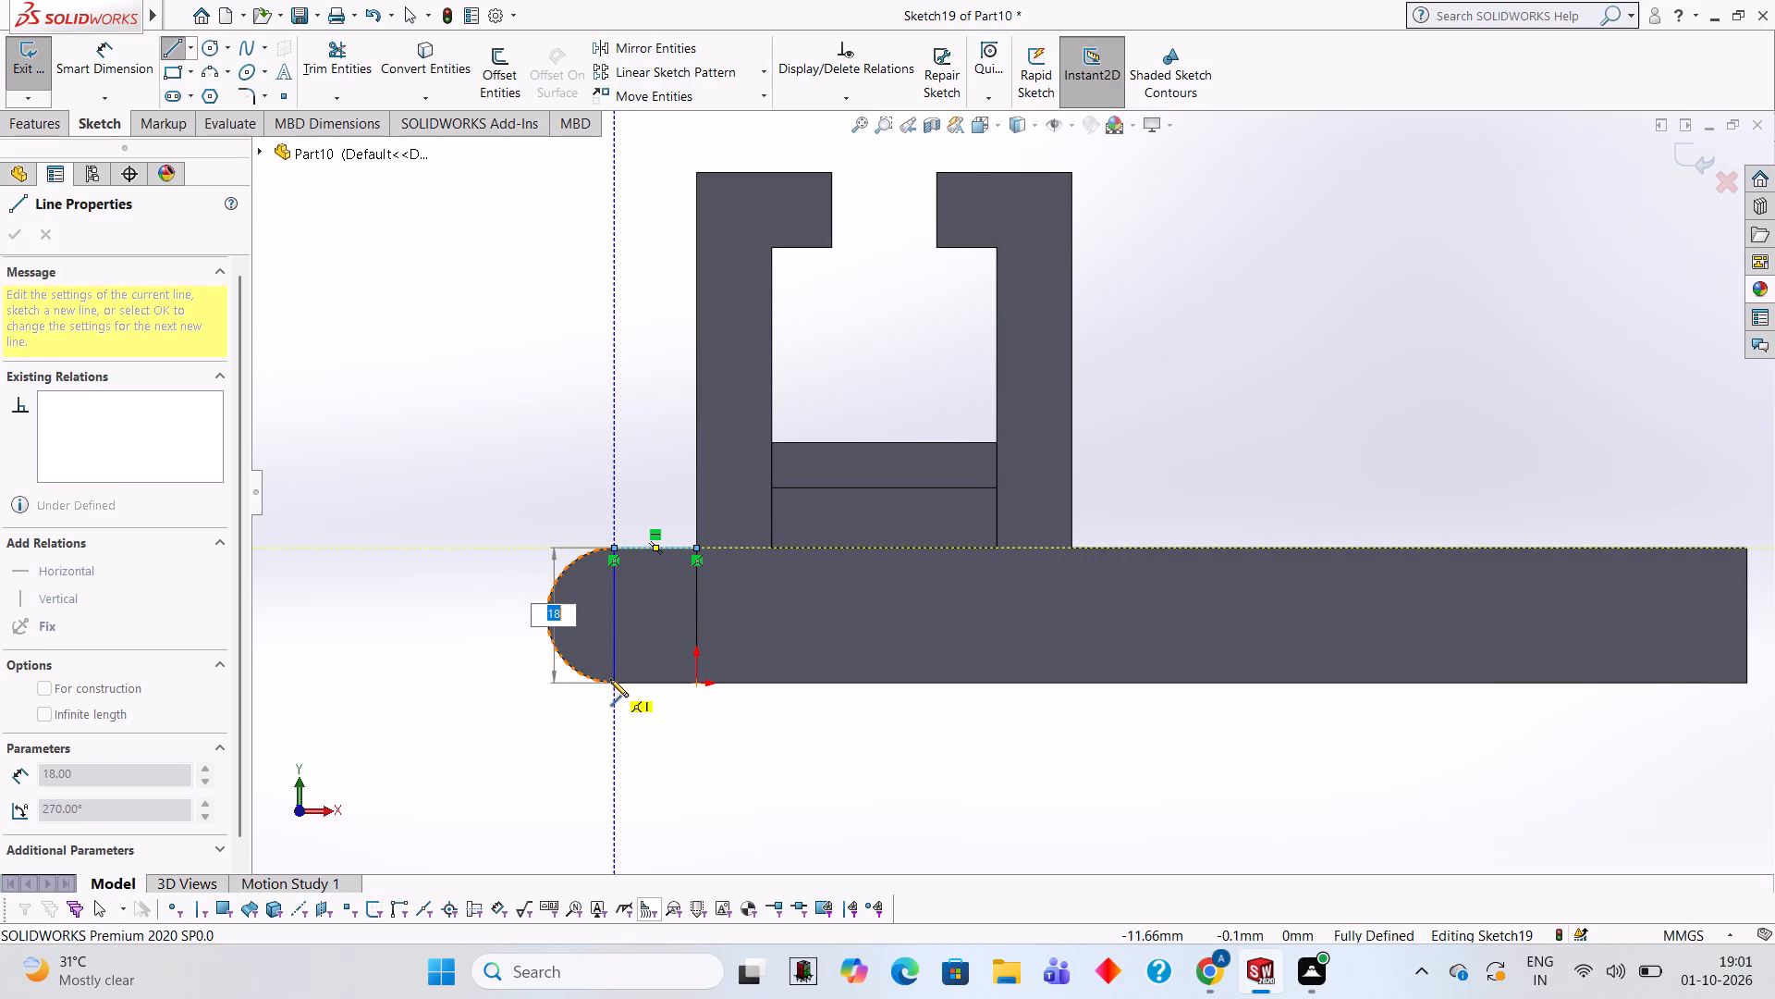
left_click(612, 679)
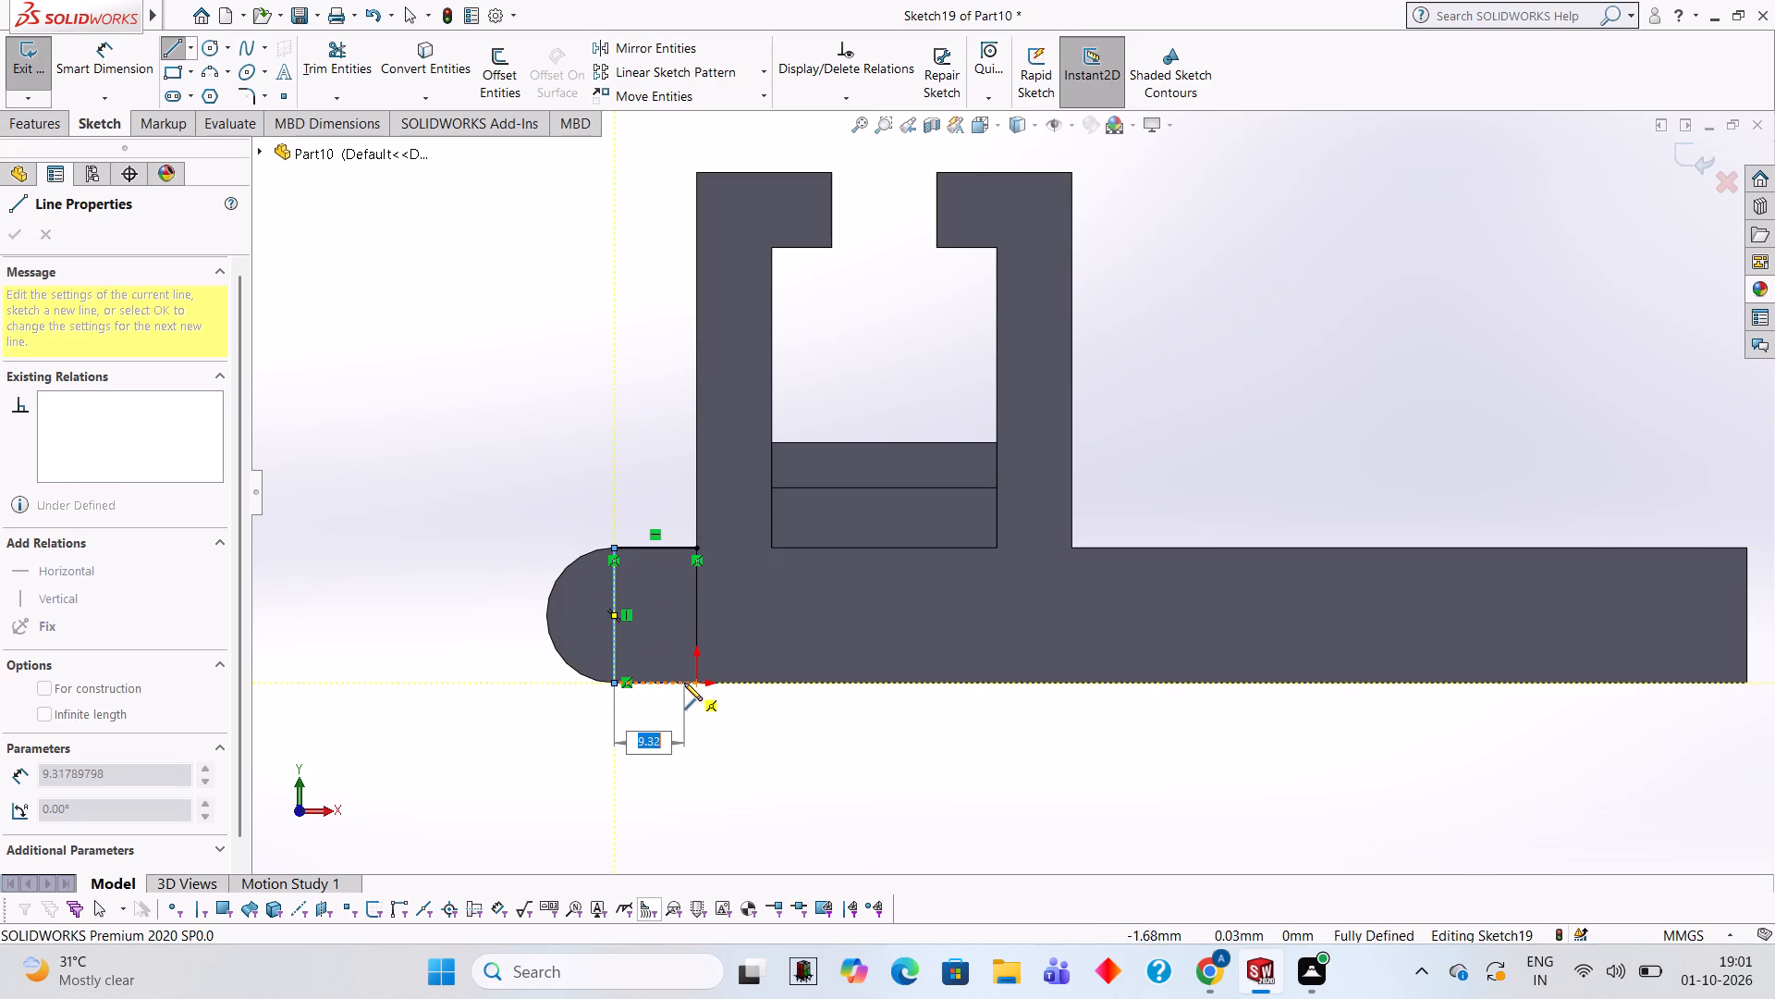
left_click(693, 684)
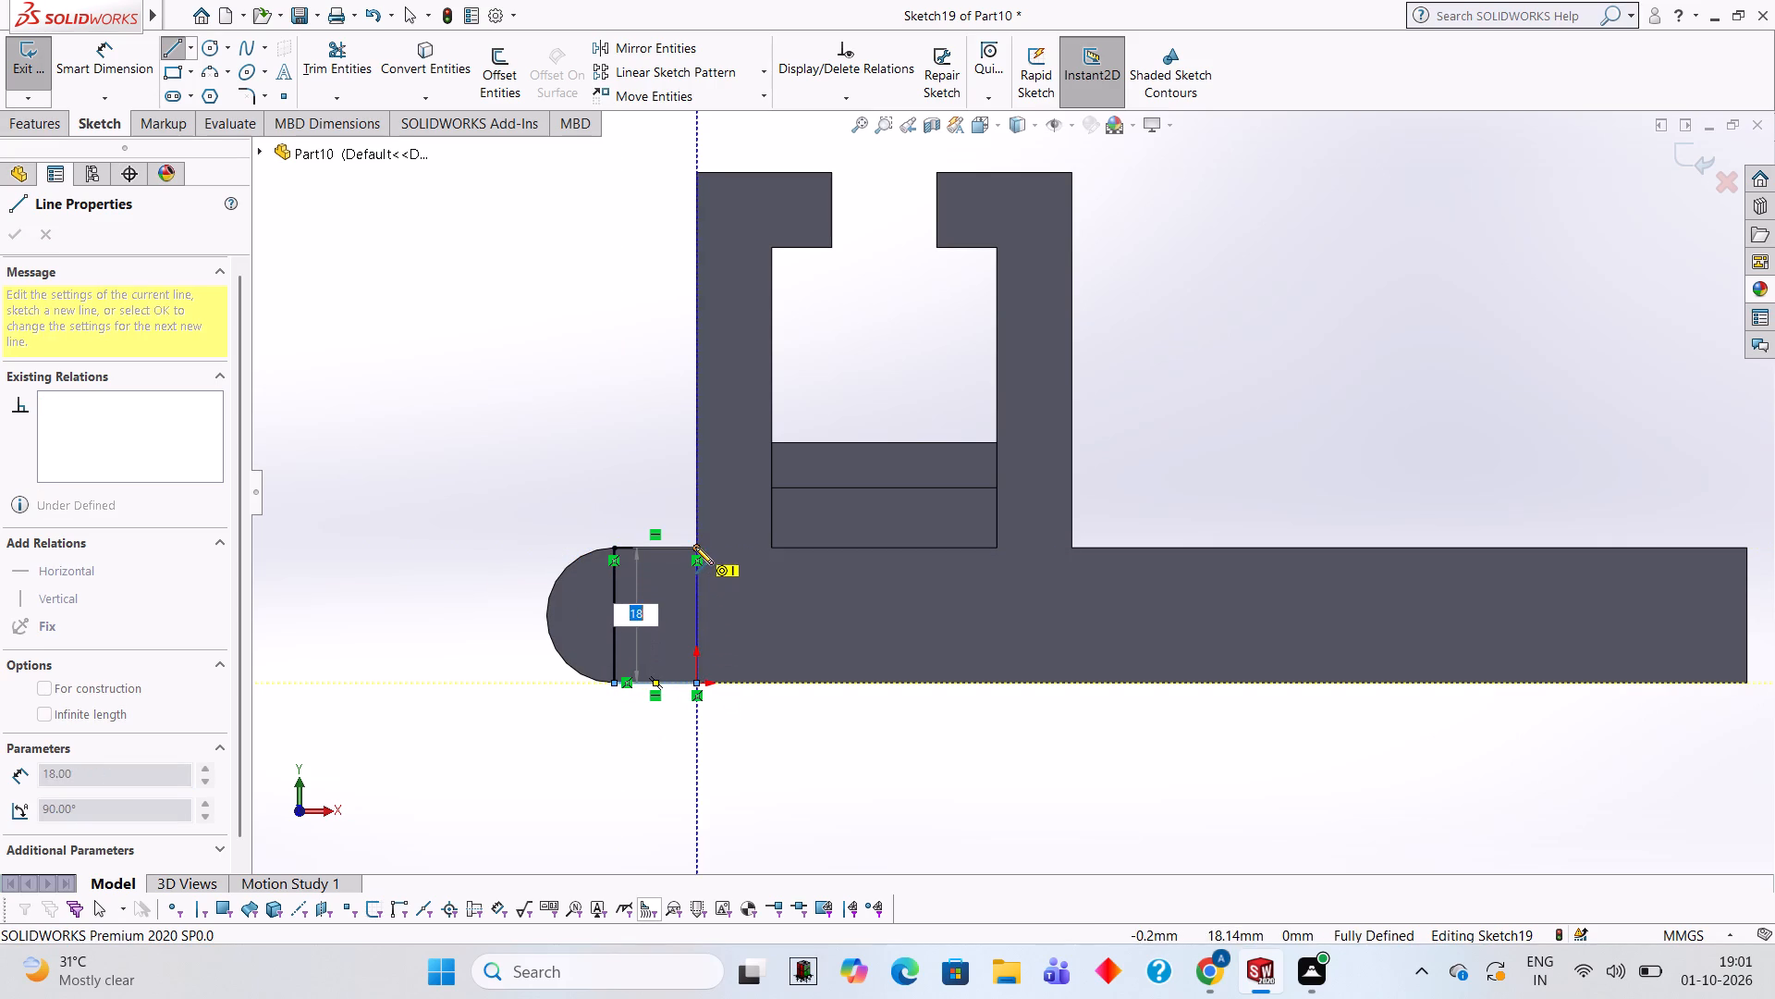
left_click(695, 547)
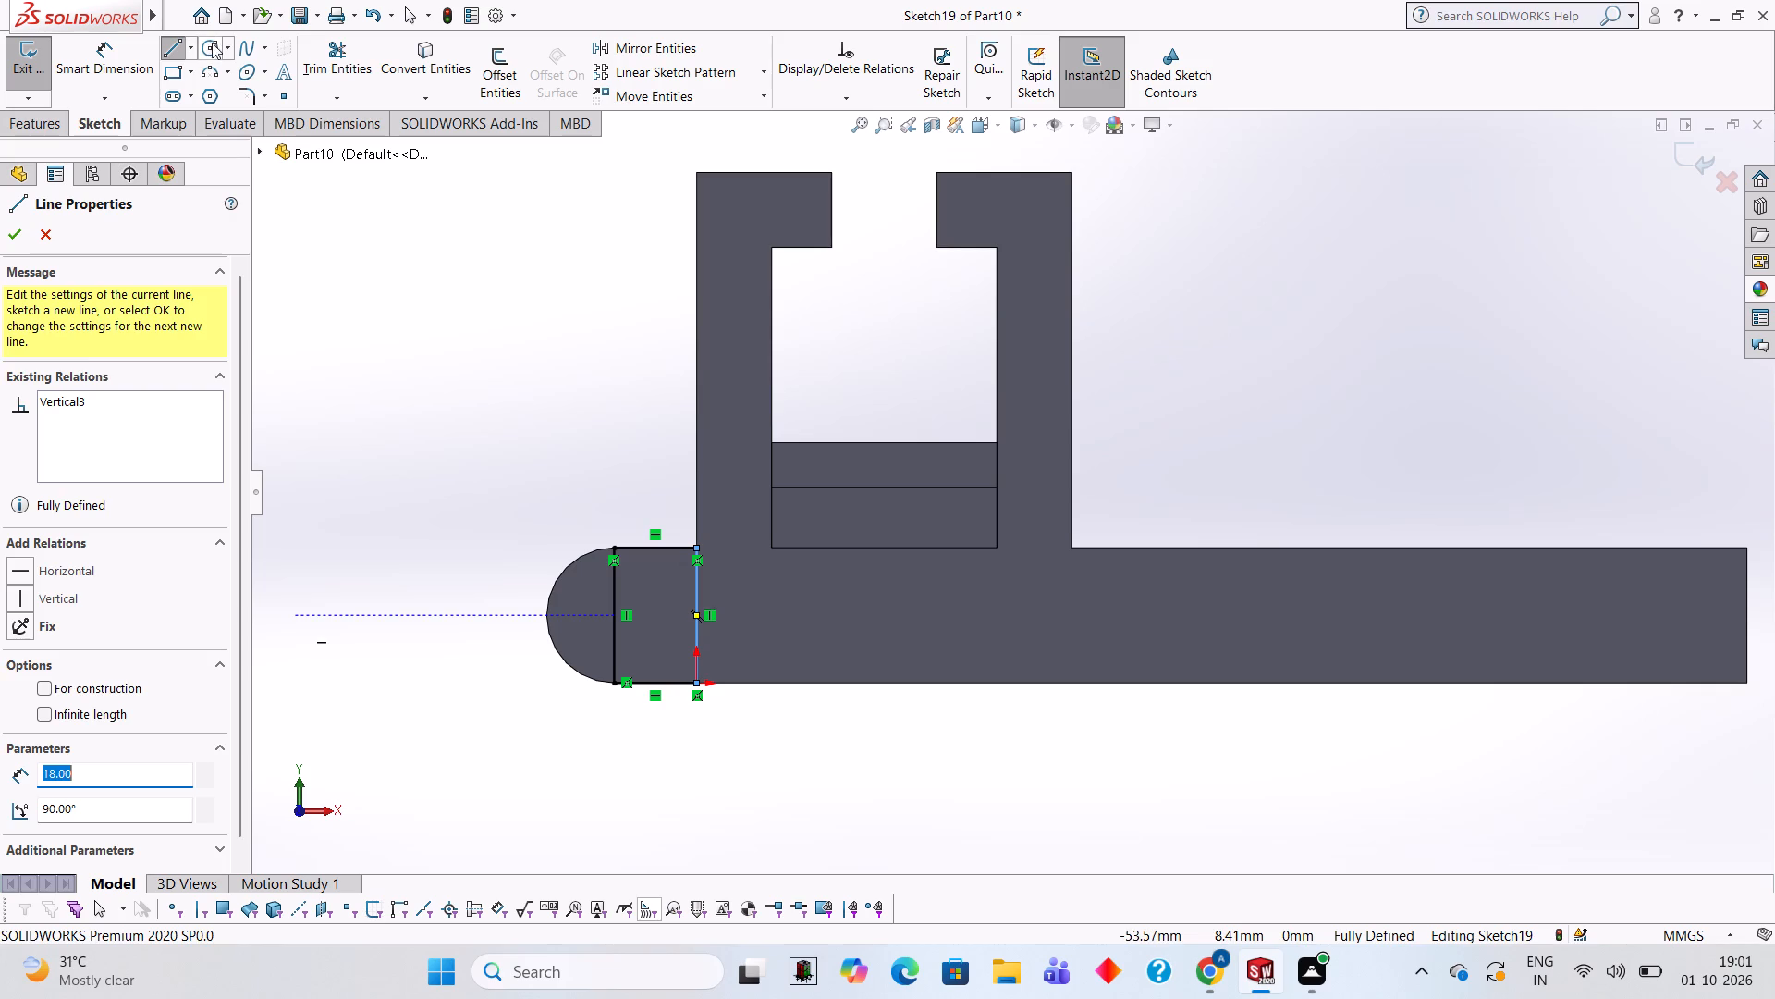
Draw an 18 mm diameter circle centred on the midpoint of the rectangle's outer vertical side.
left_click(210, 49)
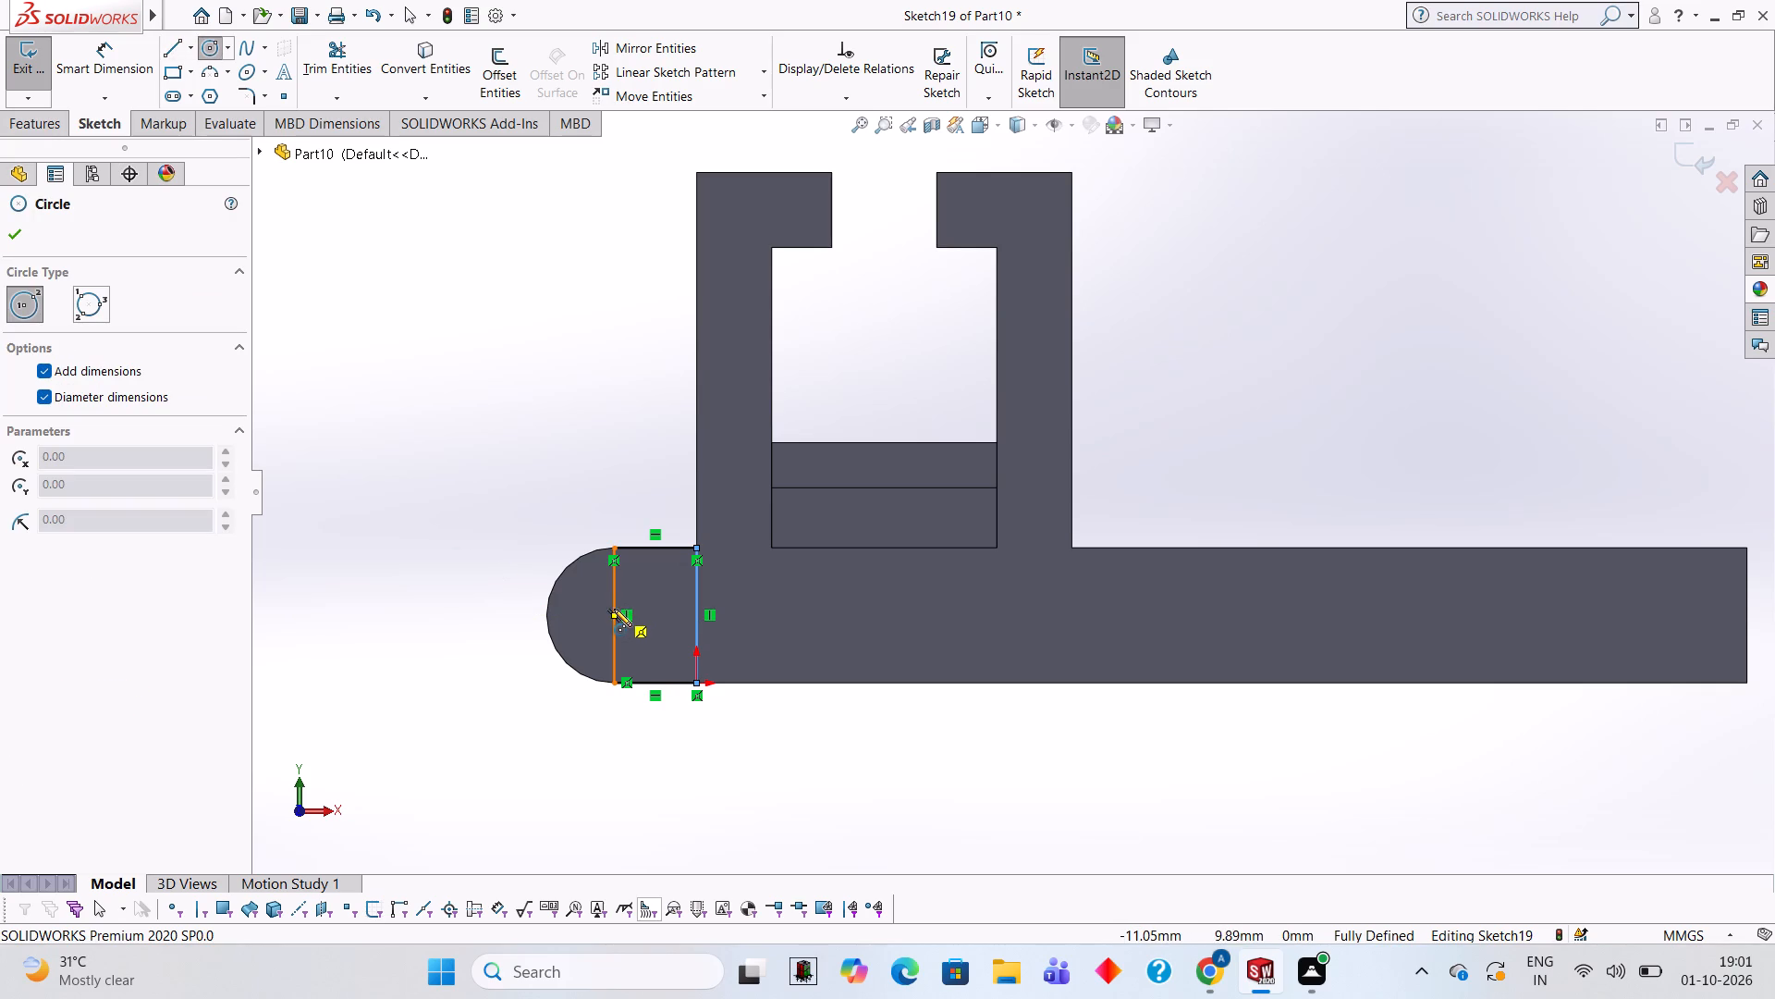
left_click(610, 615)
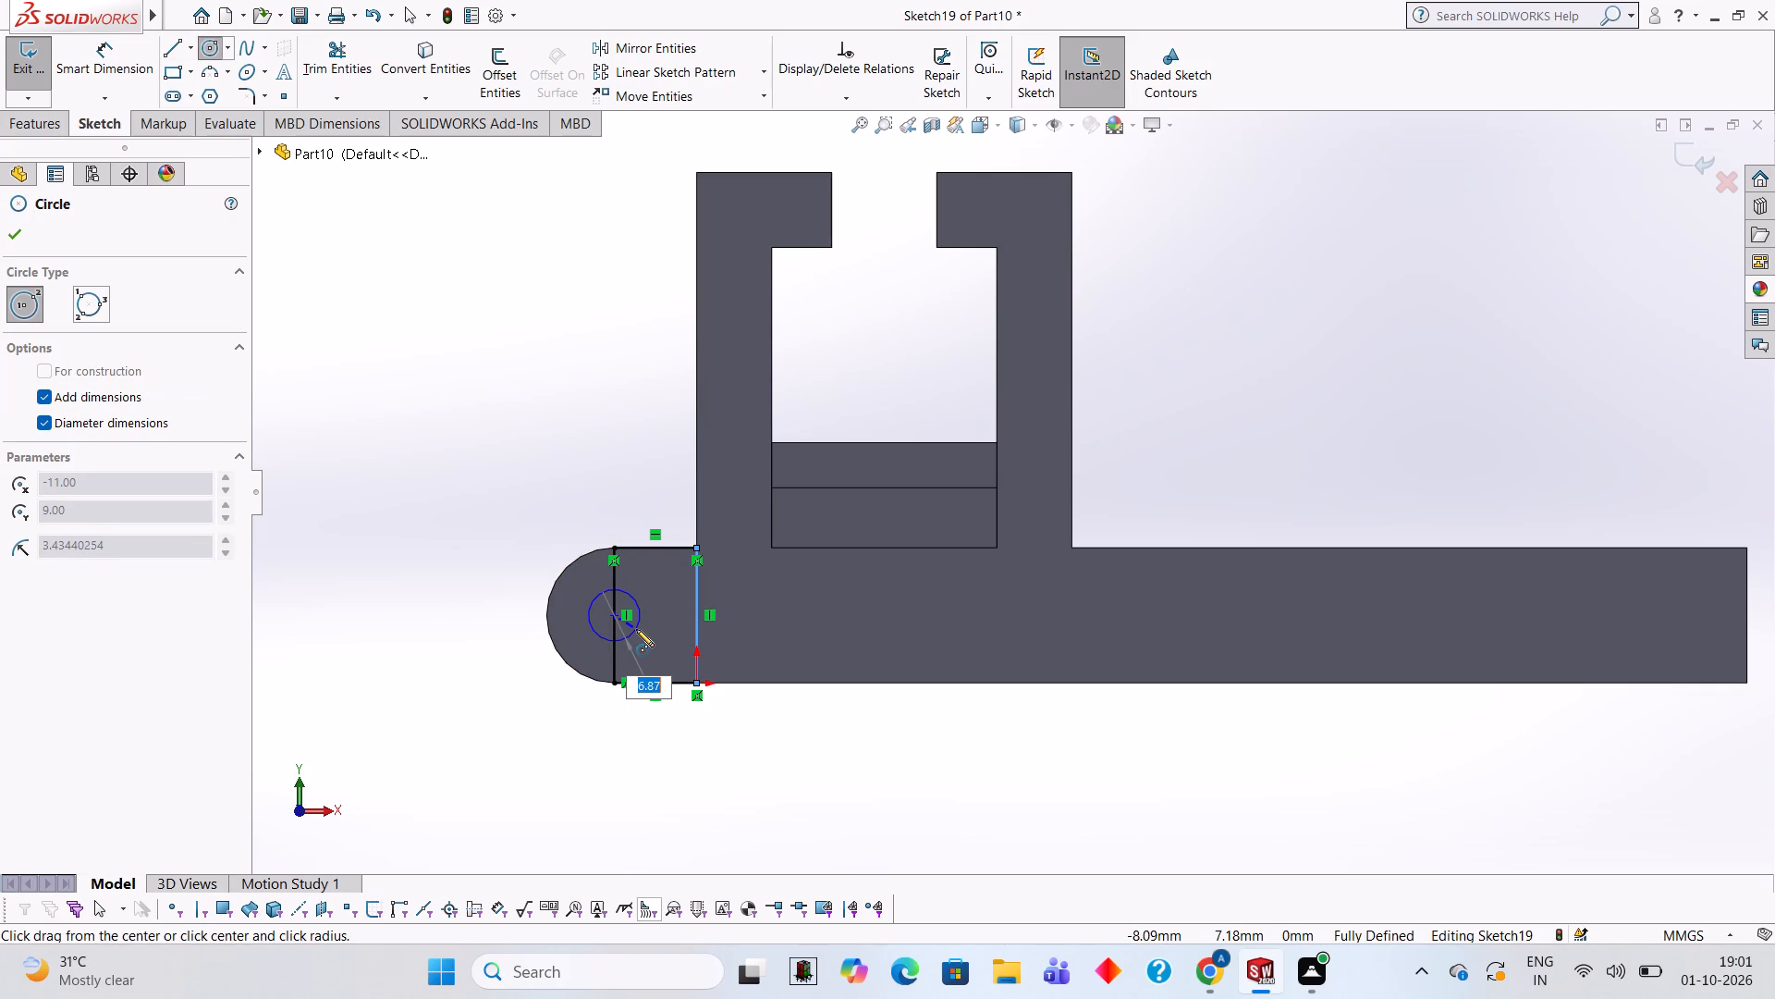
type("18")
key("Return")
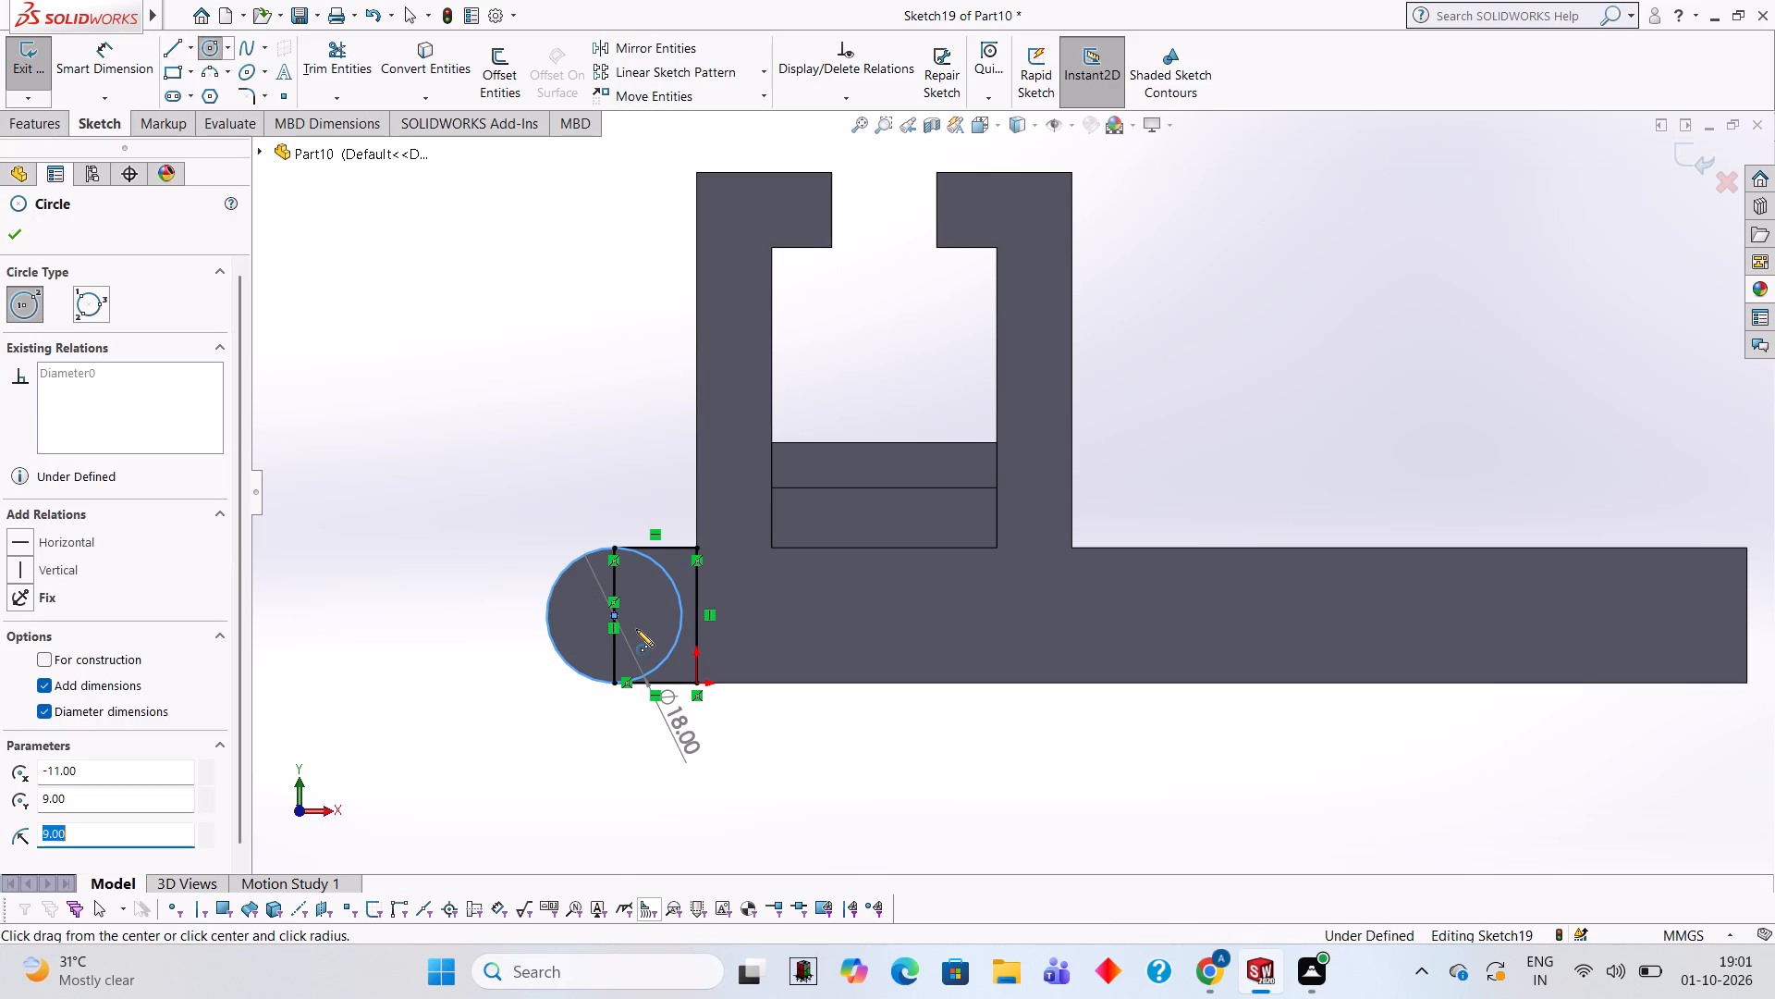
Trim away the circle's inner half and the rectangle's outer vertical side, leaving a closed profile that follows the extension's rounded outline.
left_click(313, 57)
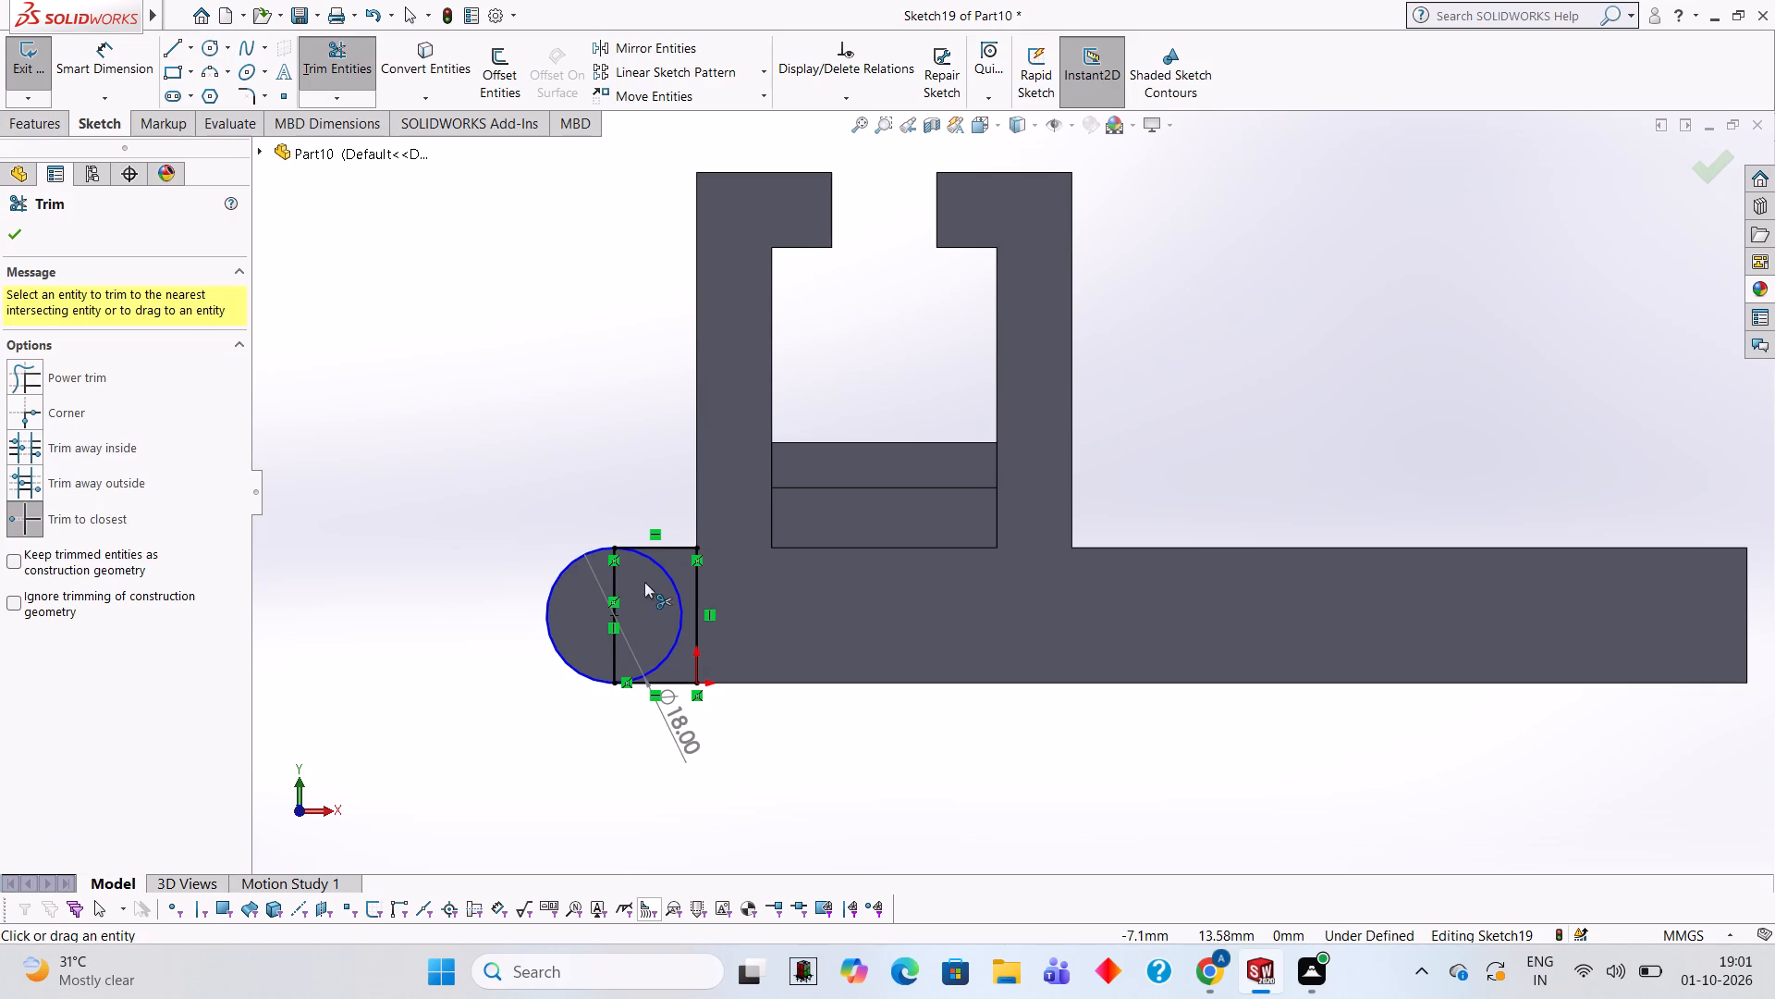
left_click(668, 584)
left_click(614, 585)
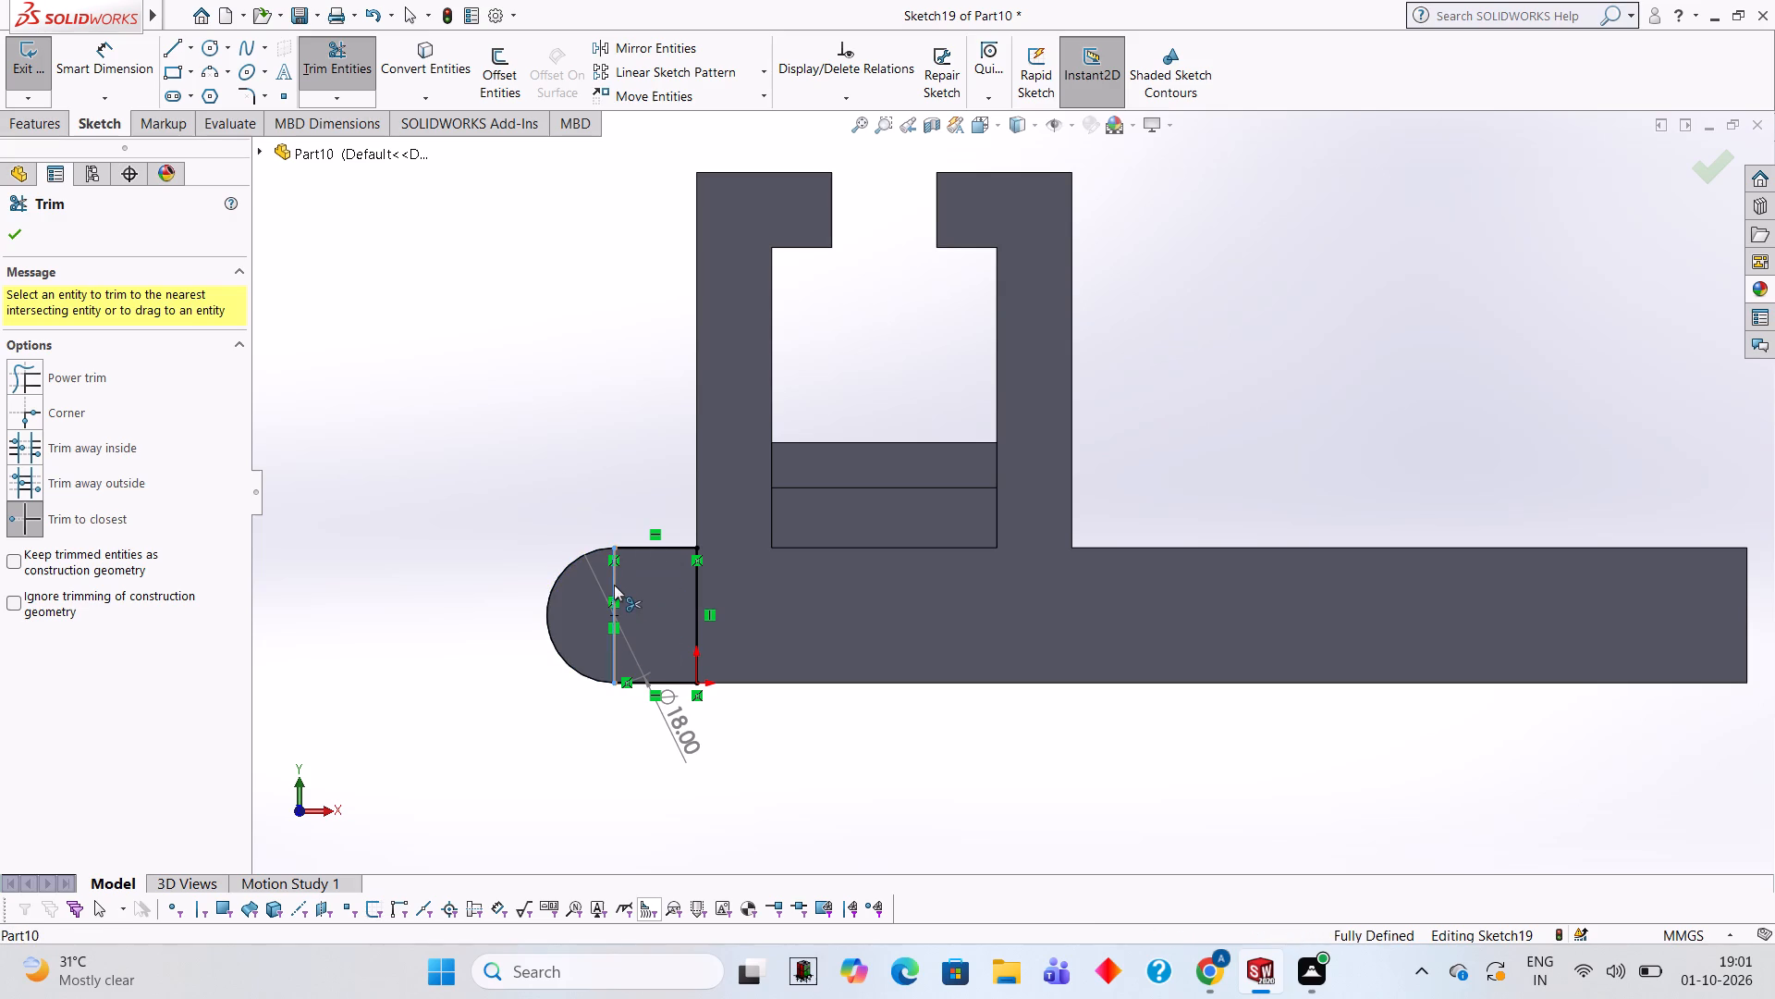
left_click(962, 506)
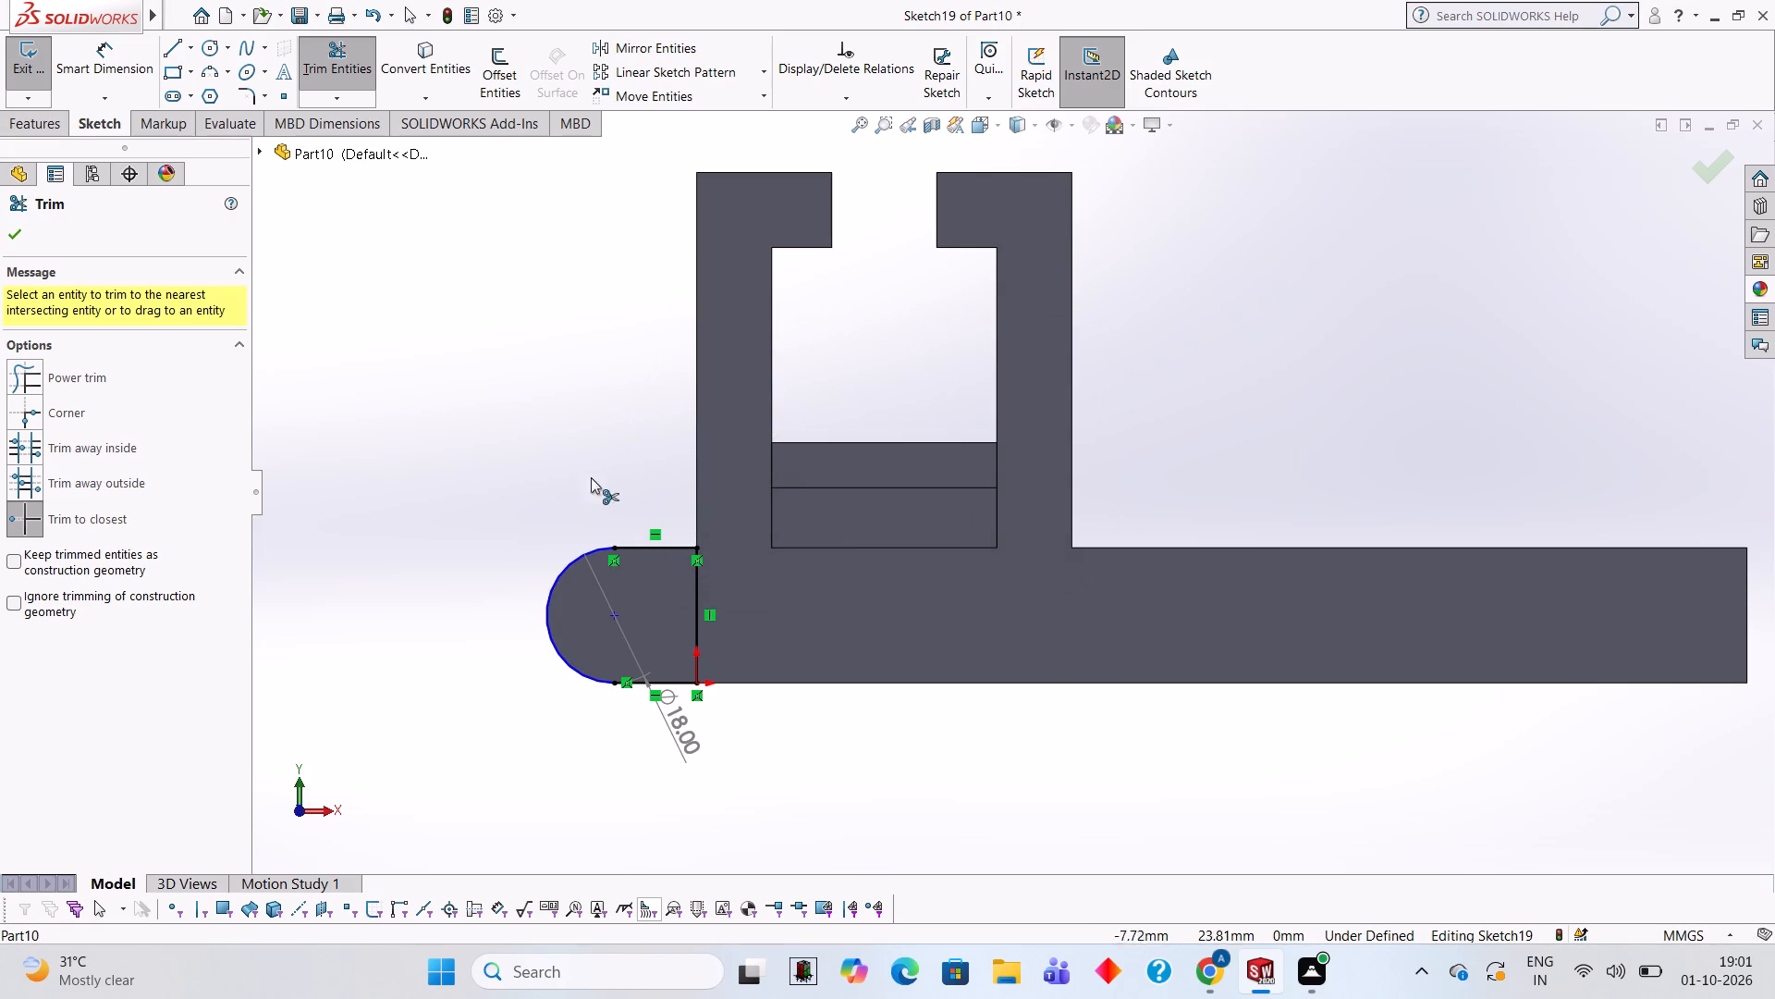
Extrude-cut the rounded profile to a blind depth of 6 mm into the extension.
left_click(55, 134)
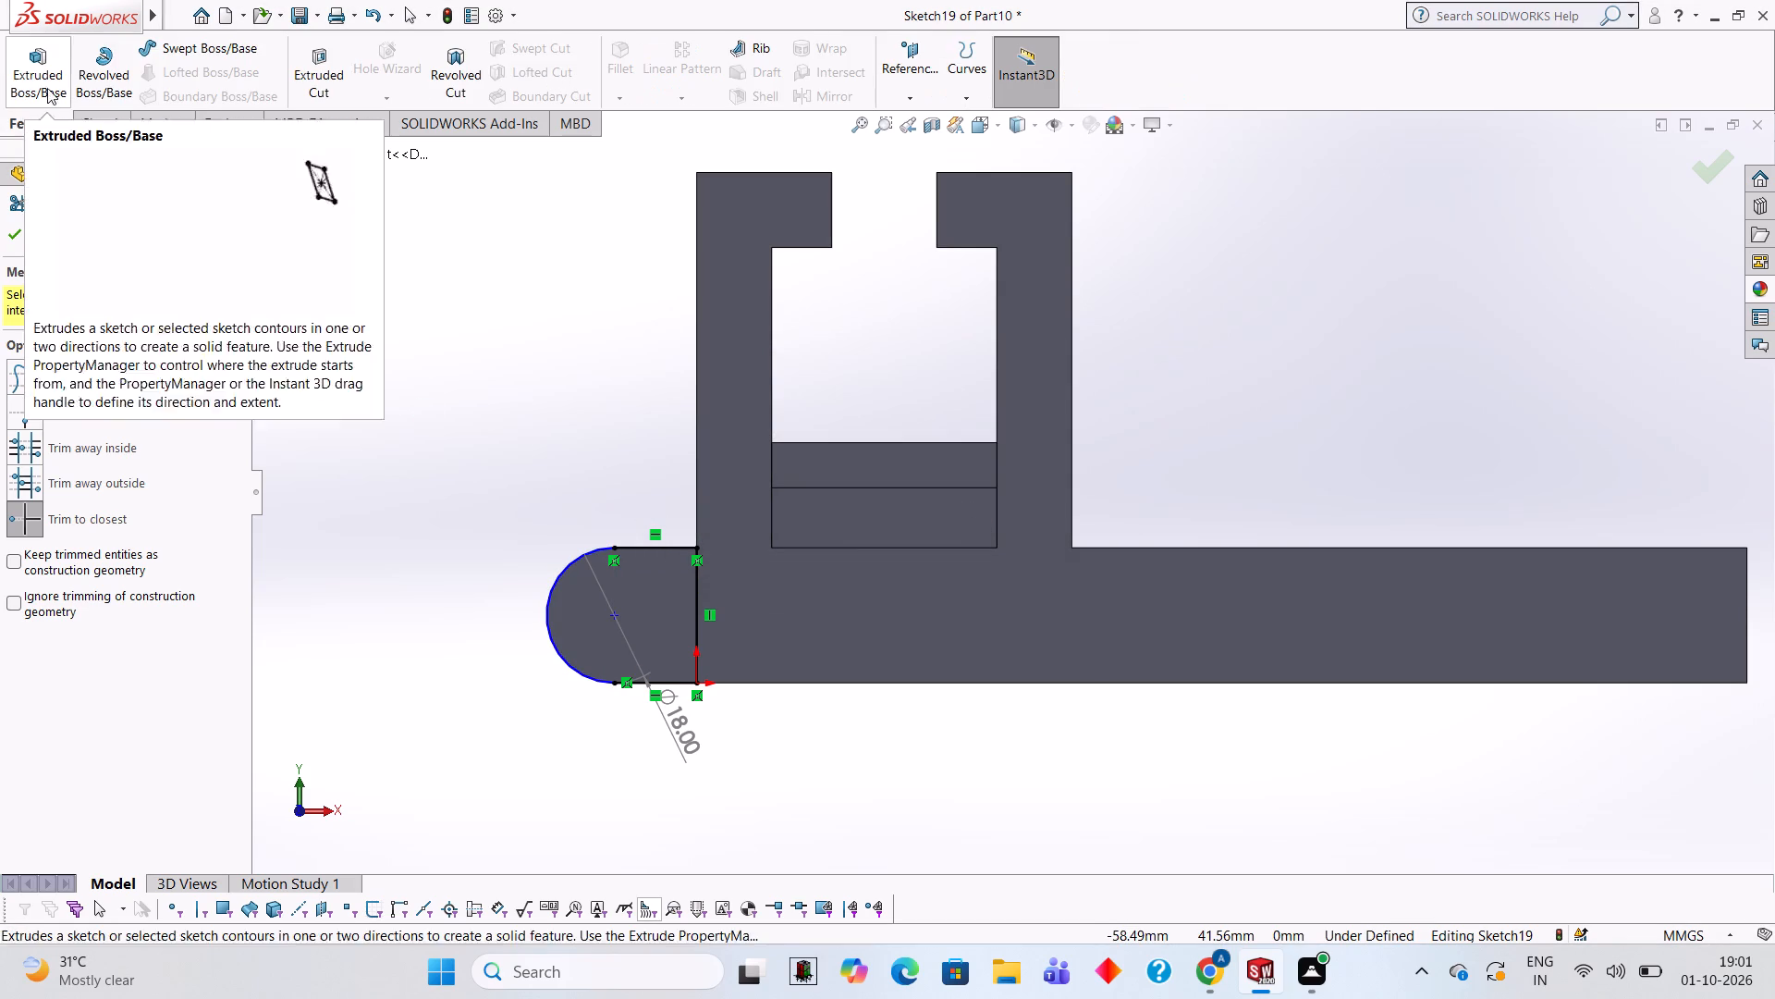
left_click(342, 69)
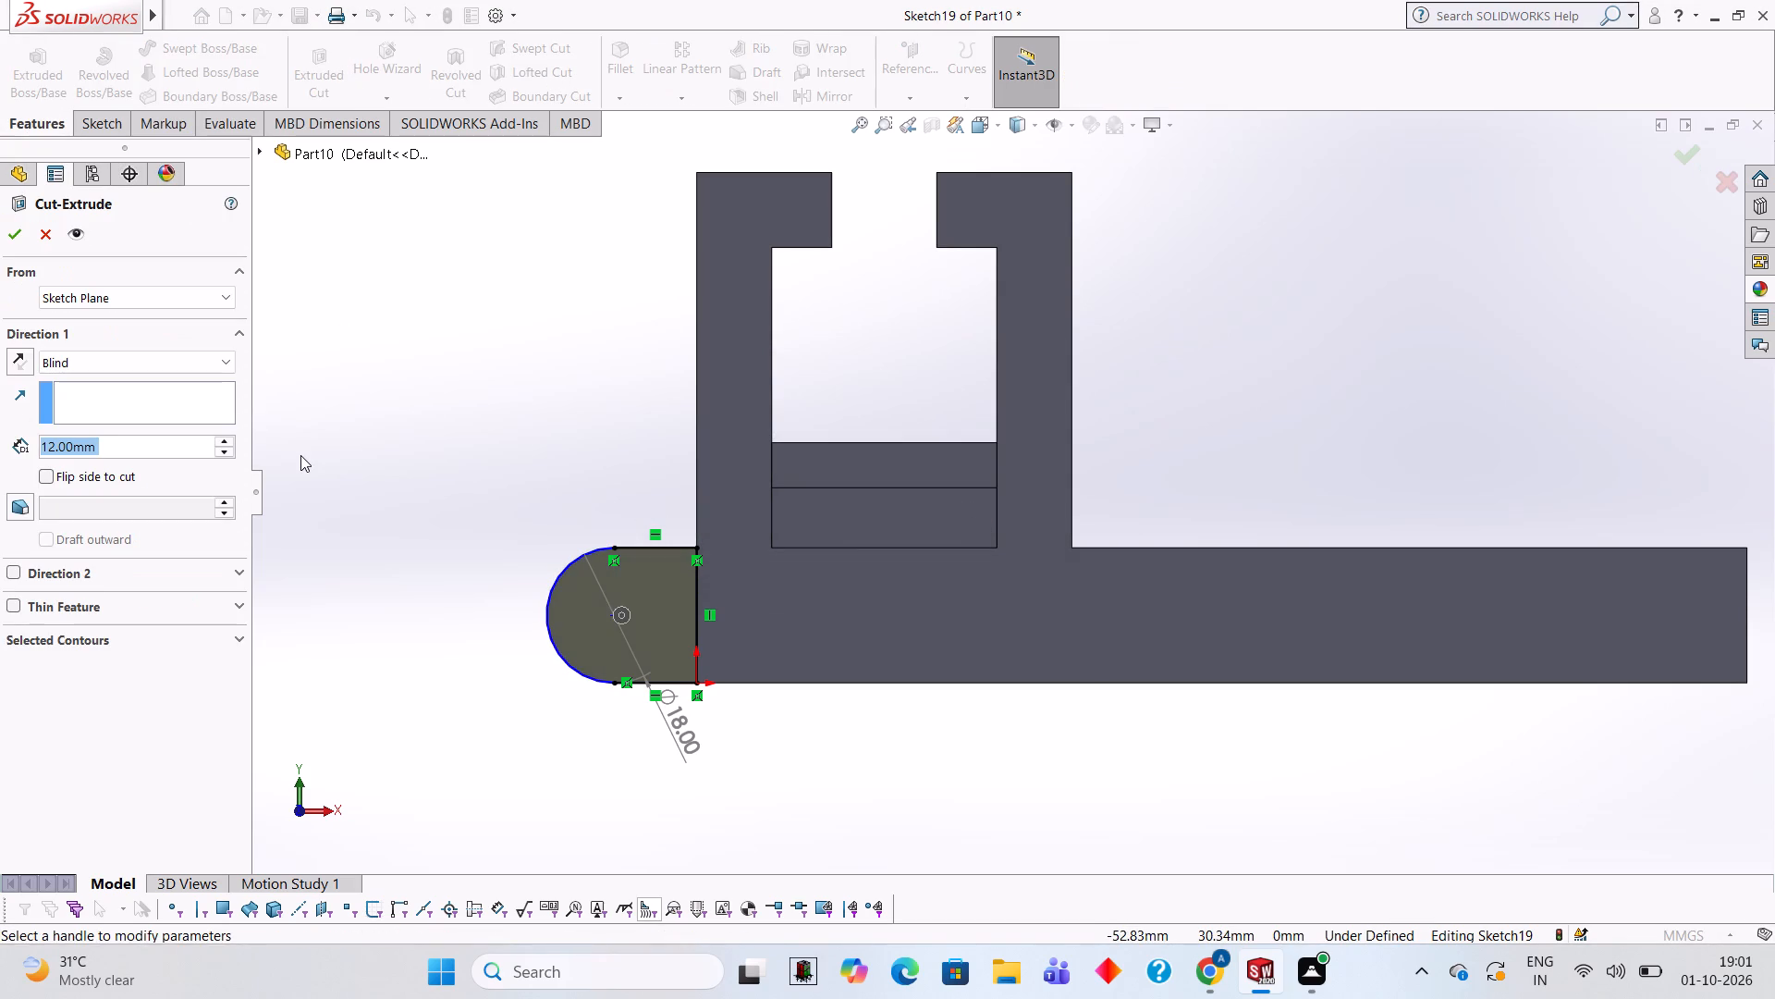
key("6")
key("Return")
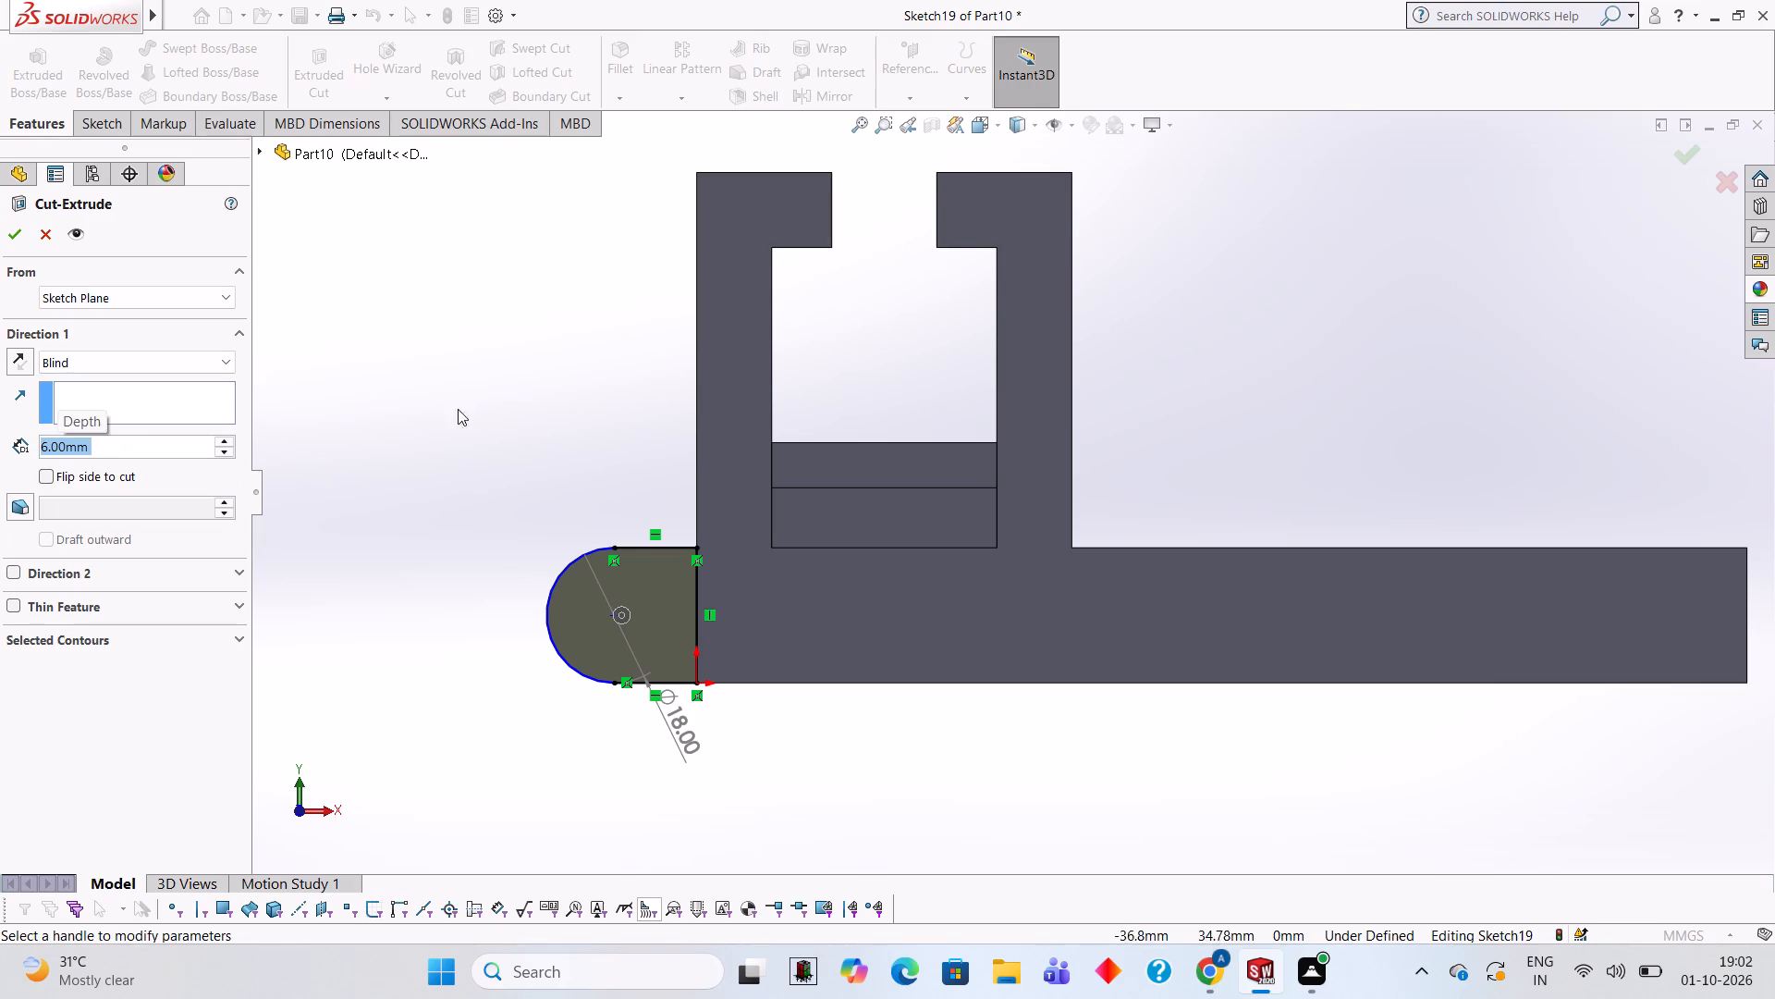
middle_click_drag(539, 439, 567, 457)
middle_click_drag(485, 401, 556, 444)
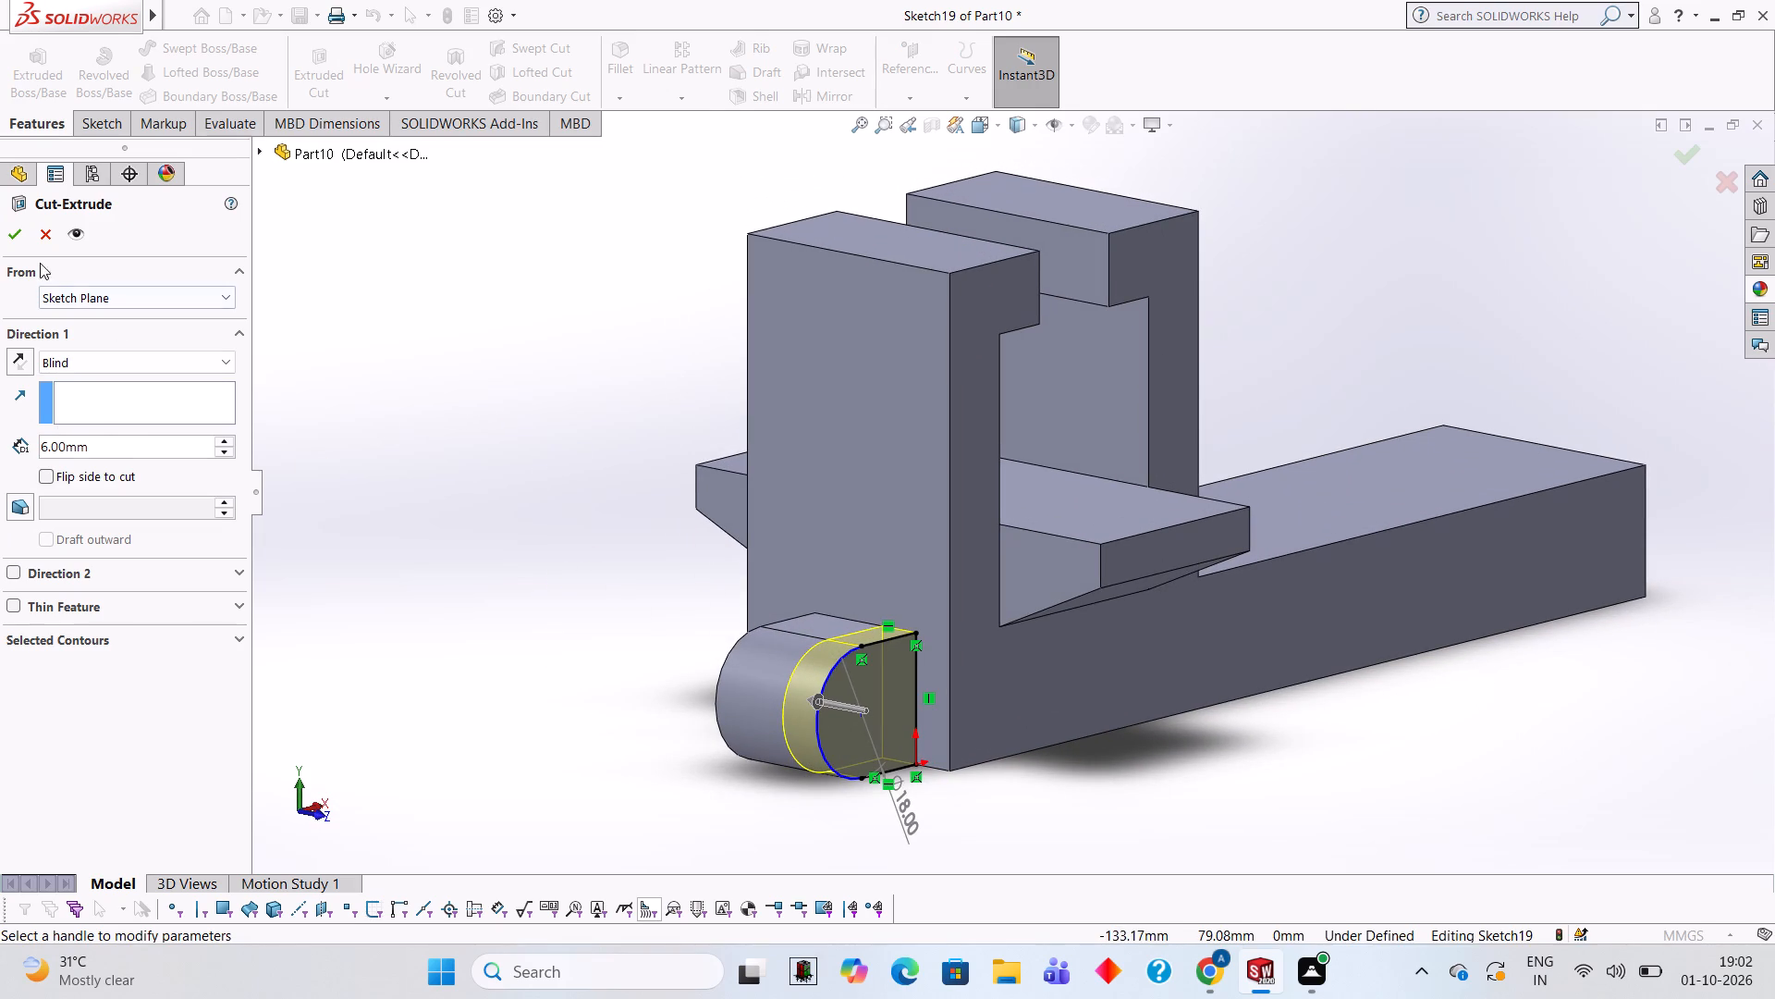
left_click(18, 240)
left_click(422, 441)
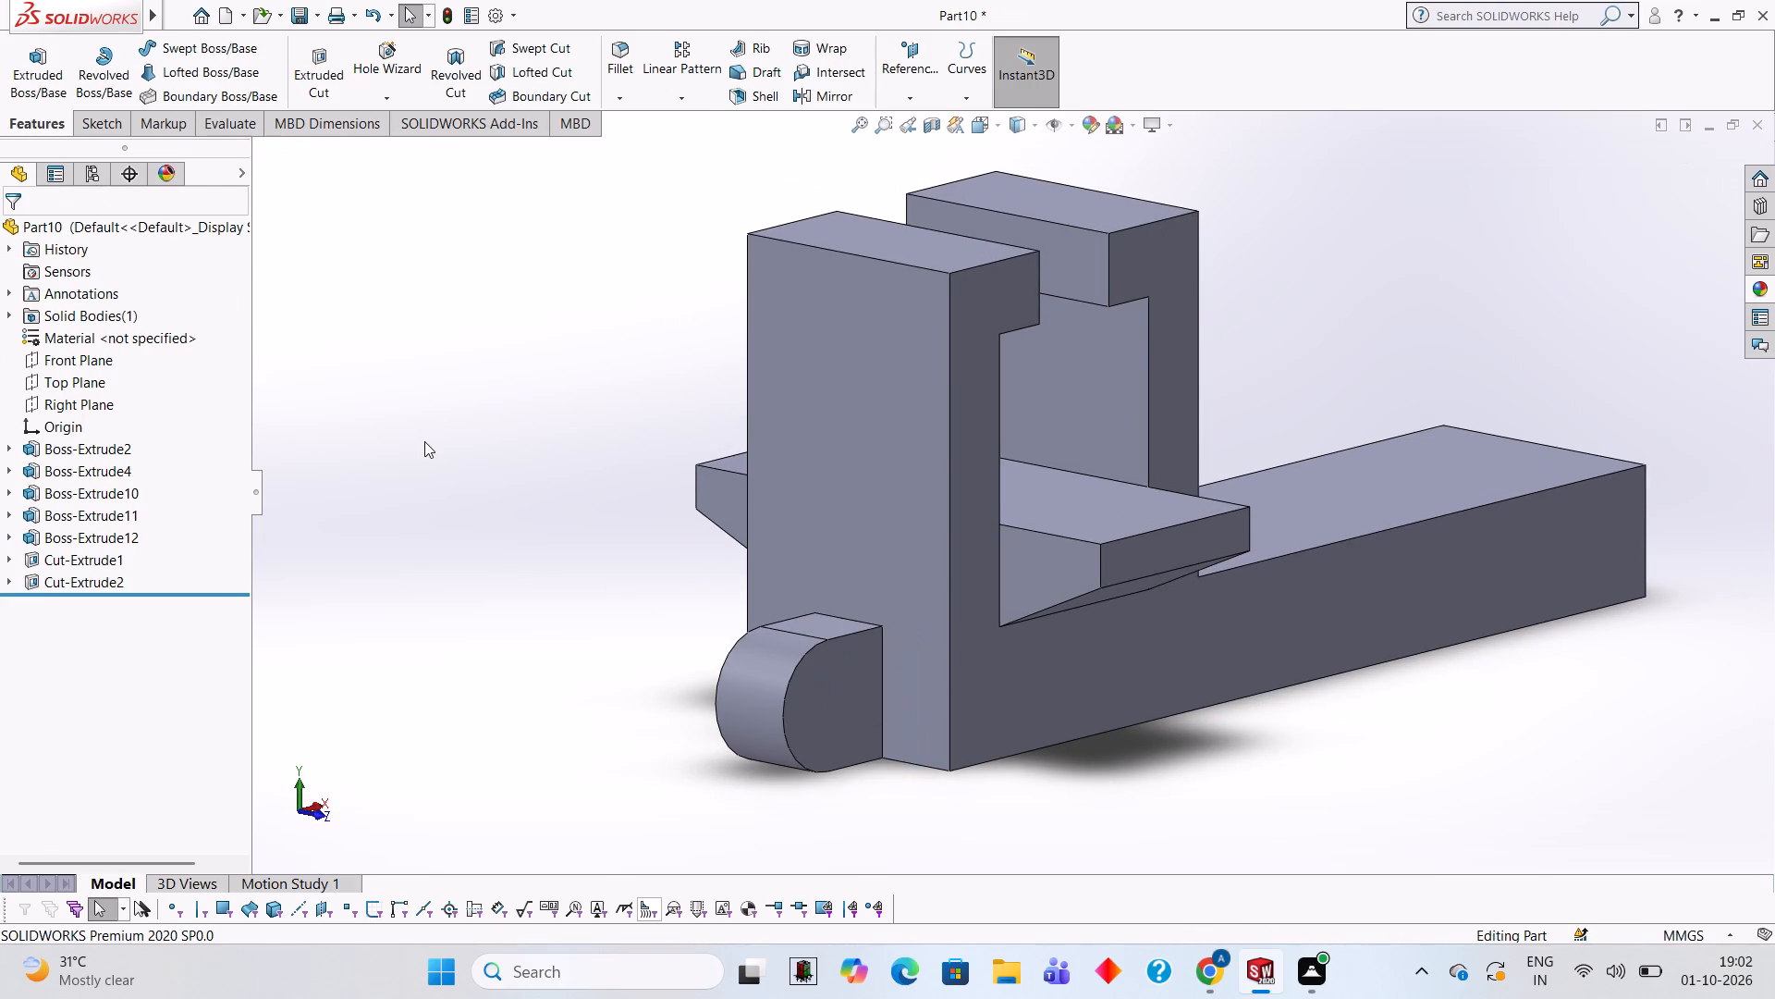
On the newly cut side face of the extension, sketch a 9 mm diameter circle concentric with its rounded end.
scroll(424, 441, "up", 2)
middle_click_drag(489, 477, 534, 505)
middle_click_drag(531, 501, 474, 460)
middle_click_drag(505, 473, 481, 470)
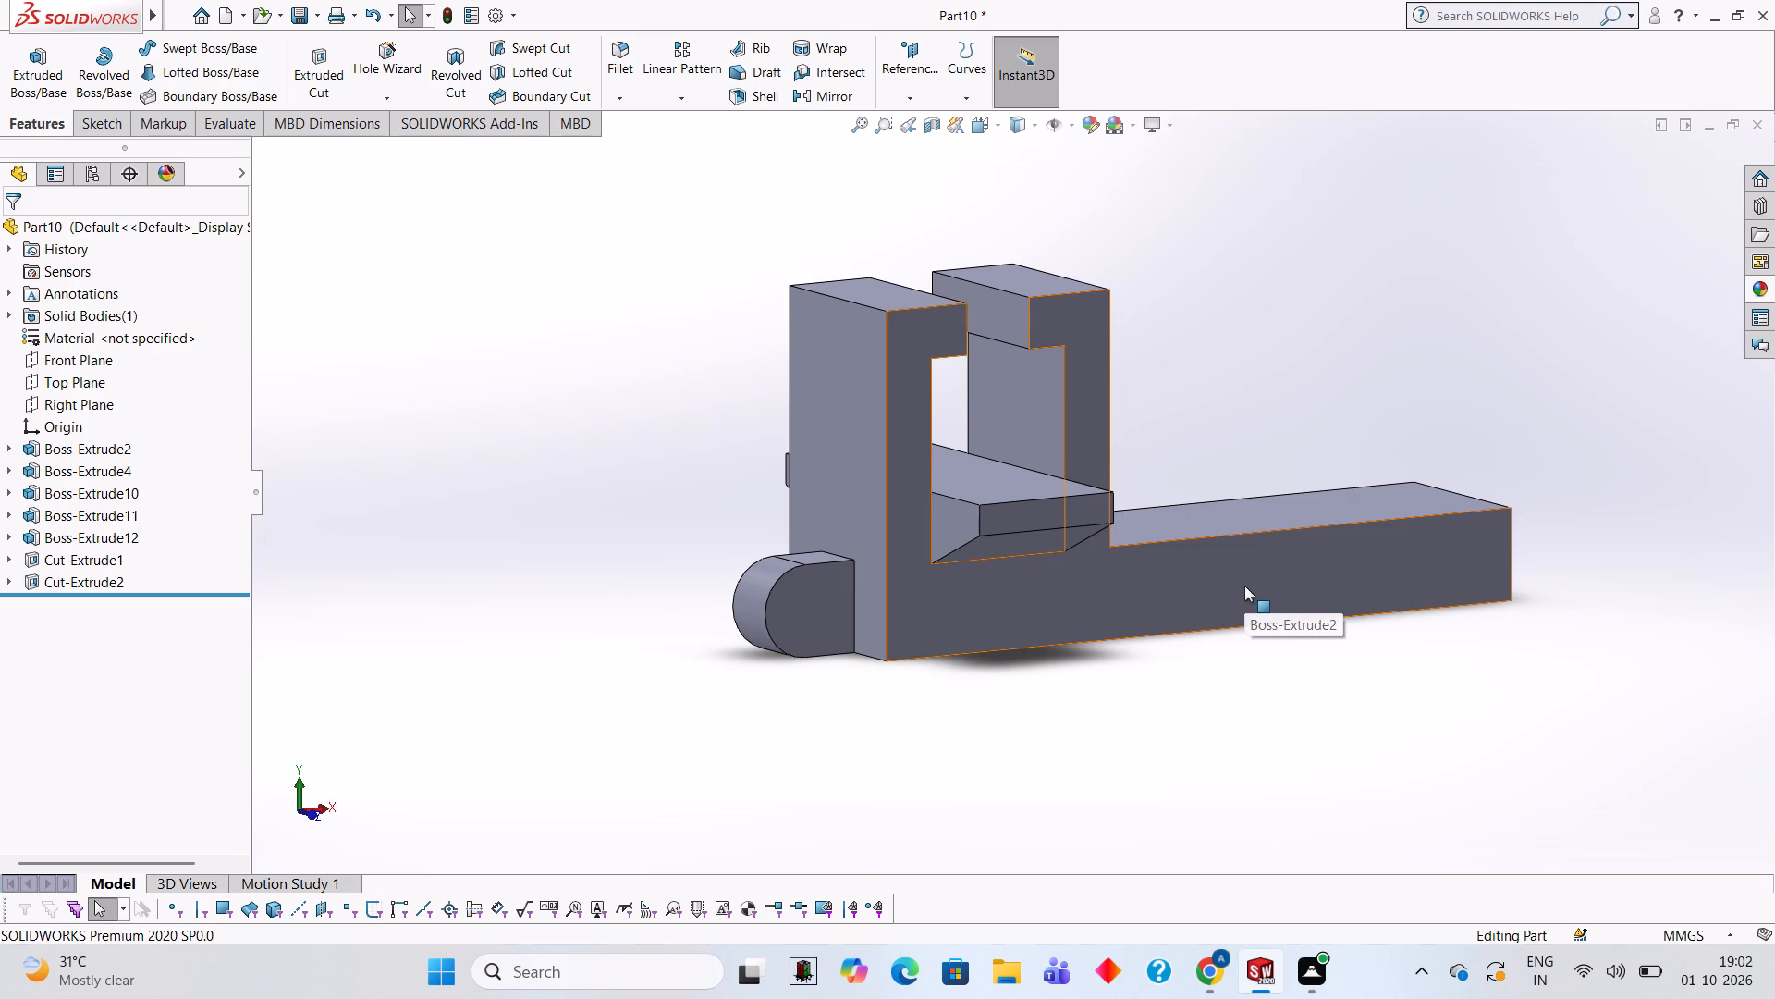
left_click(806, 615)
left_click(900, 564)
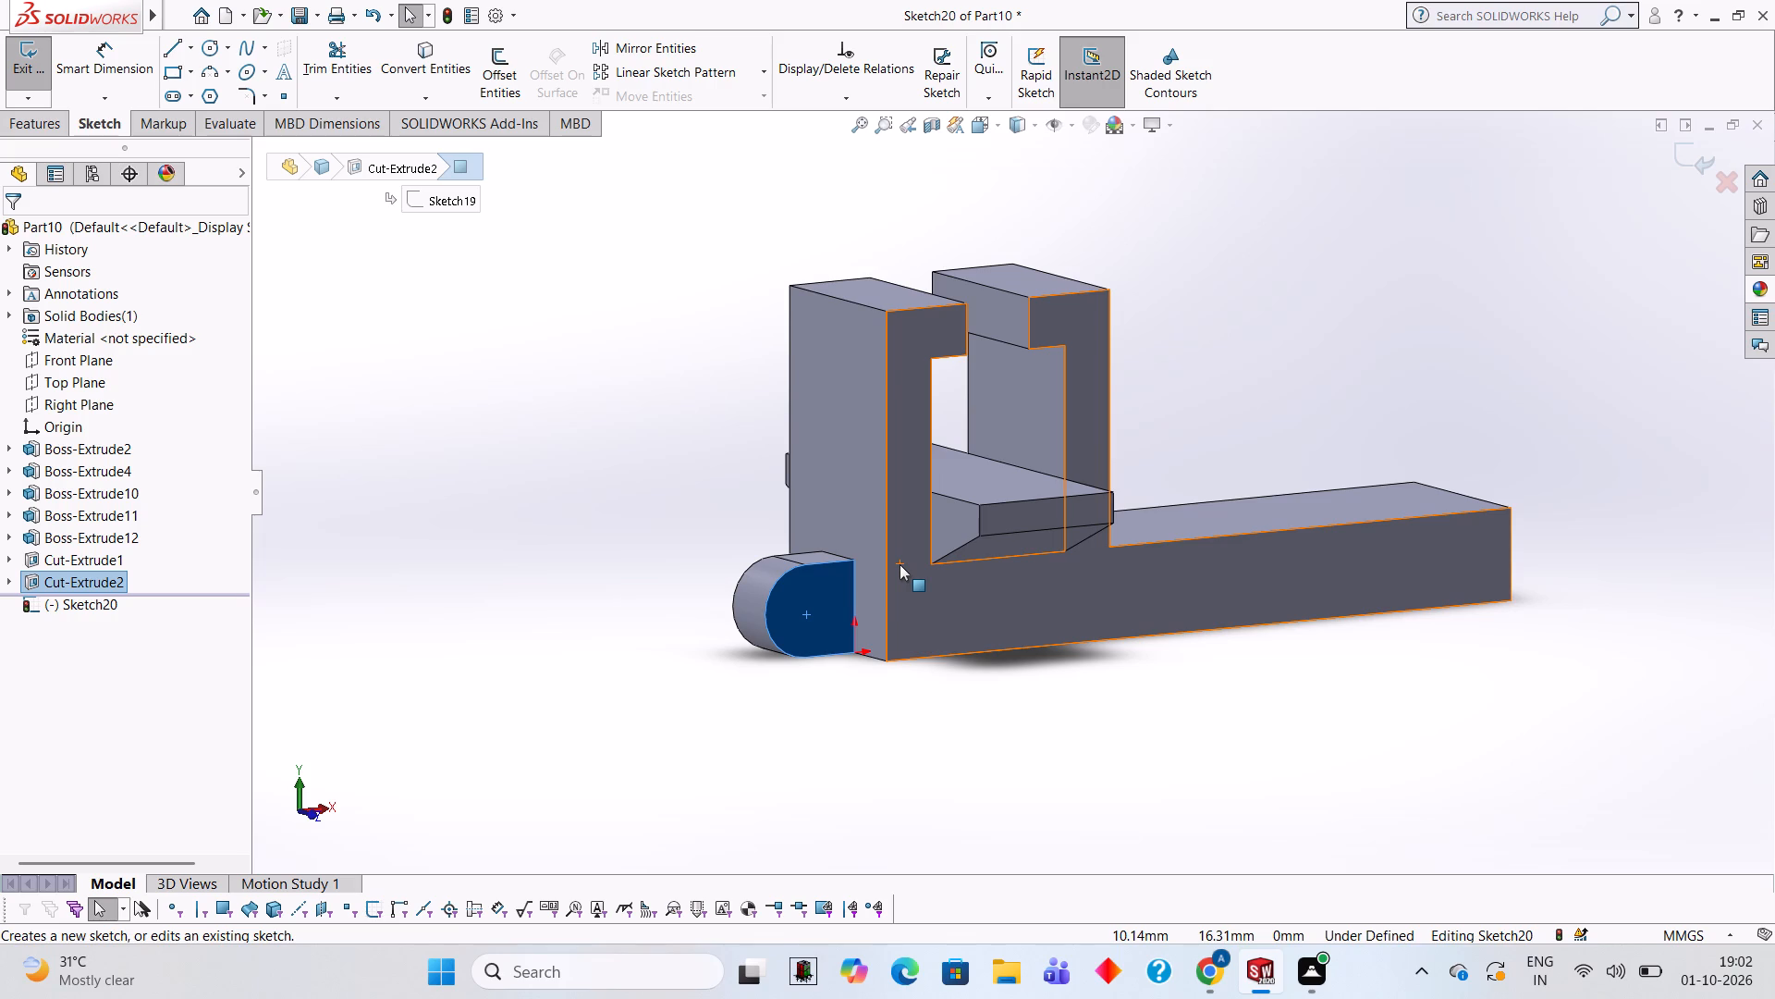
key("ctrl+8")
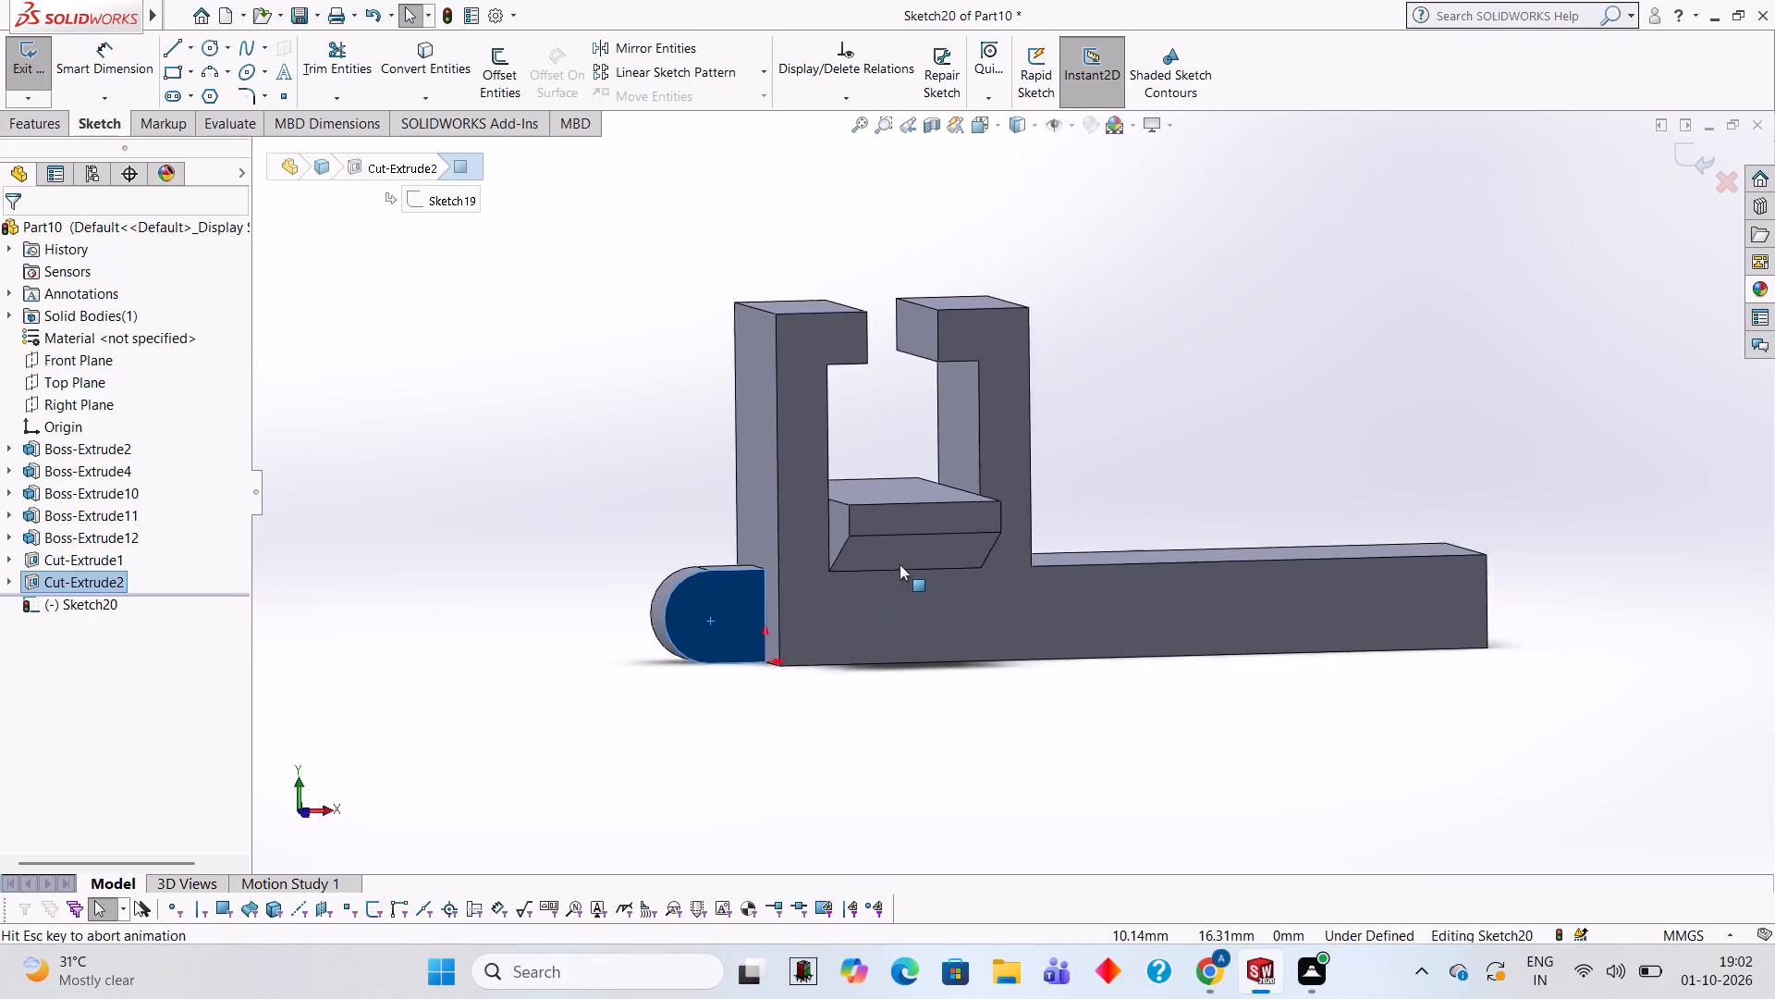
scroll(565, 590, "down", 2)
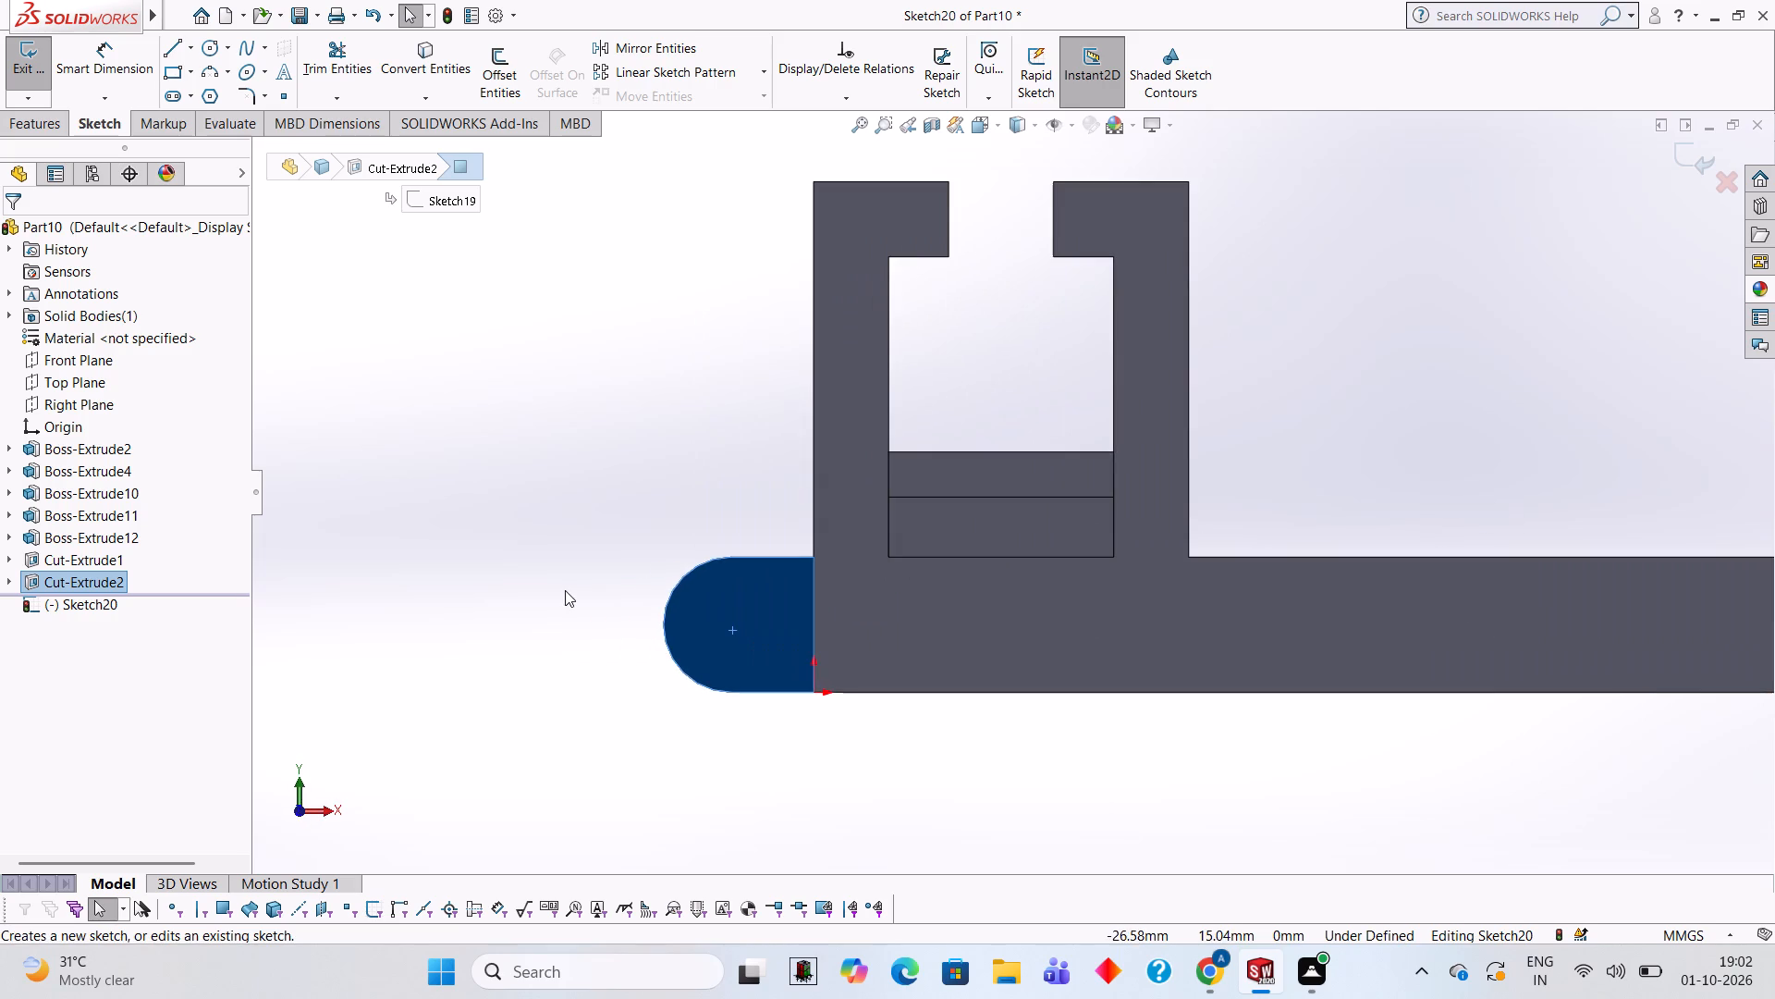
left_click(213, 43)
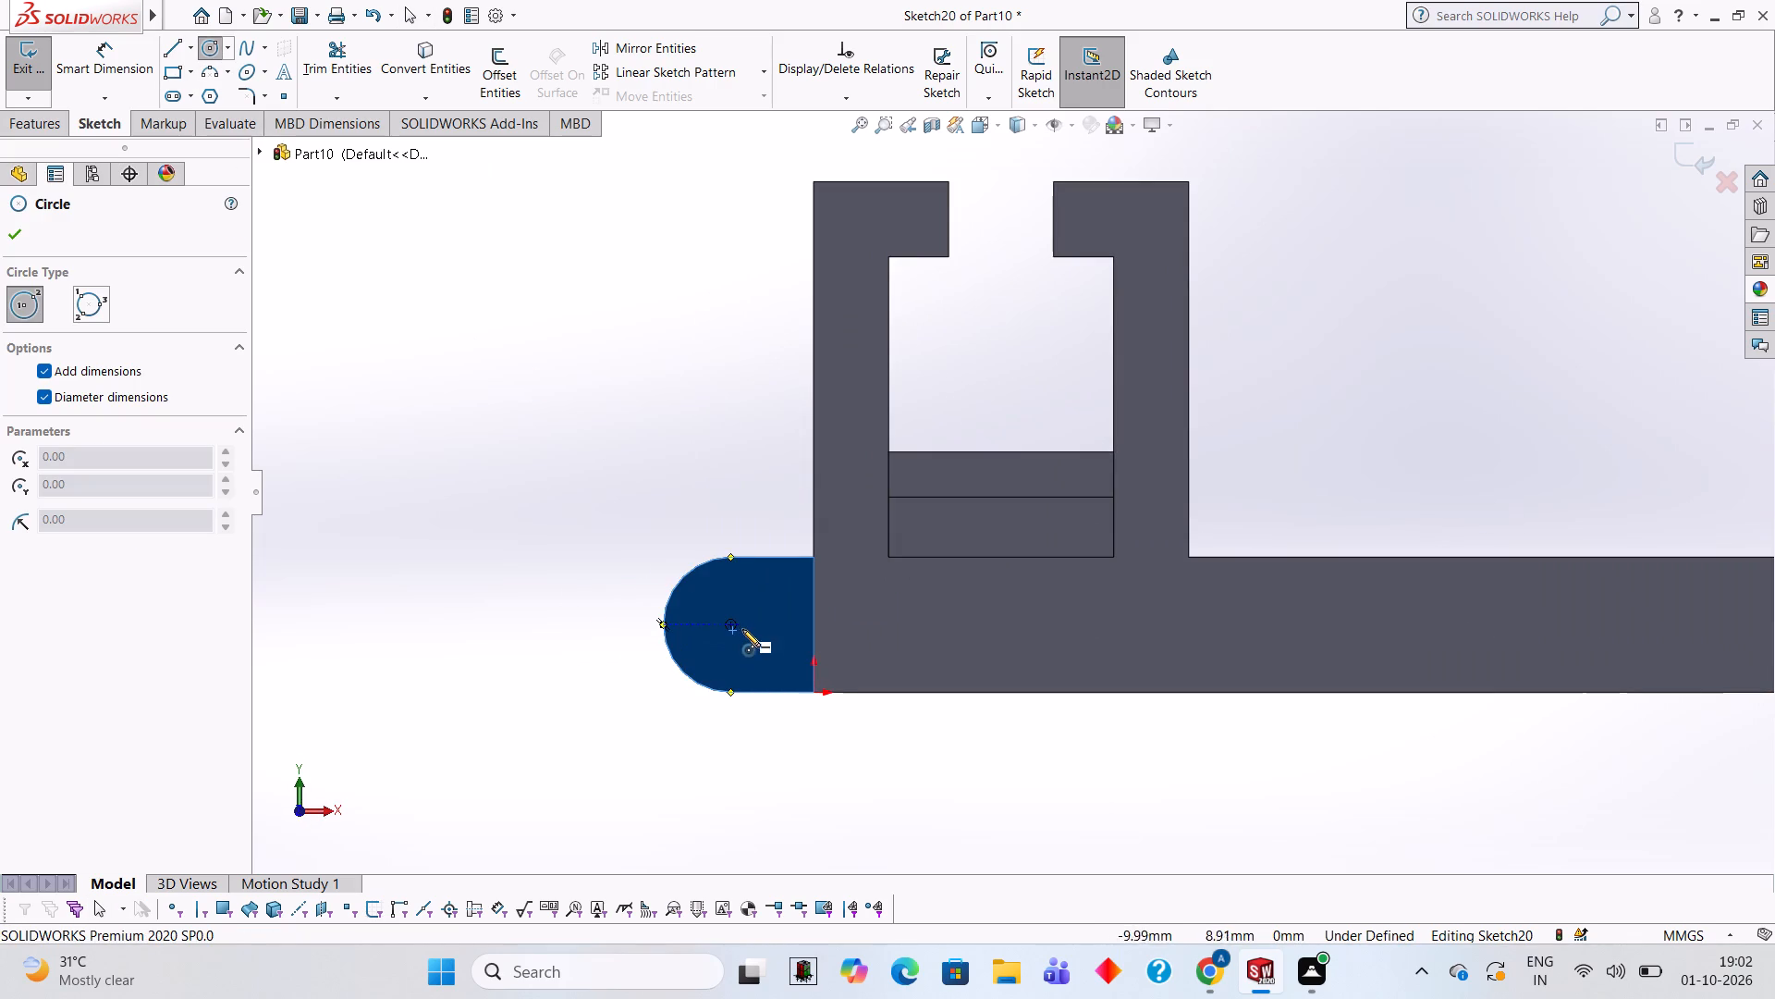
left_click(728, 622)
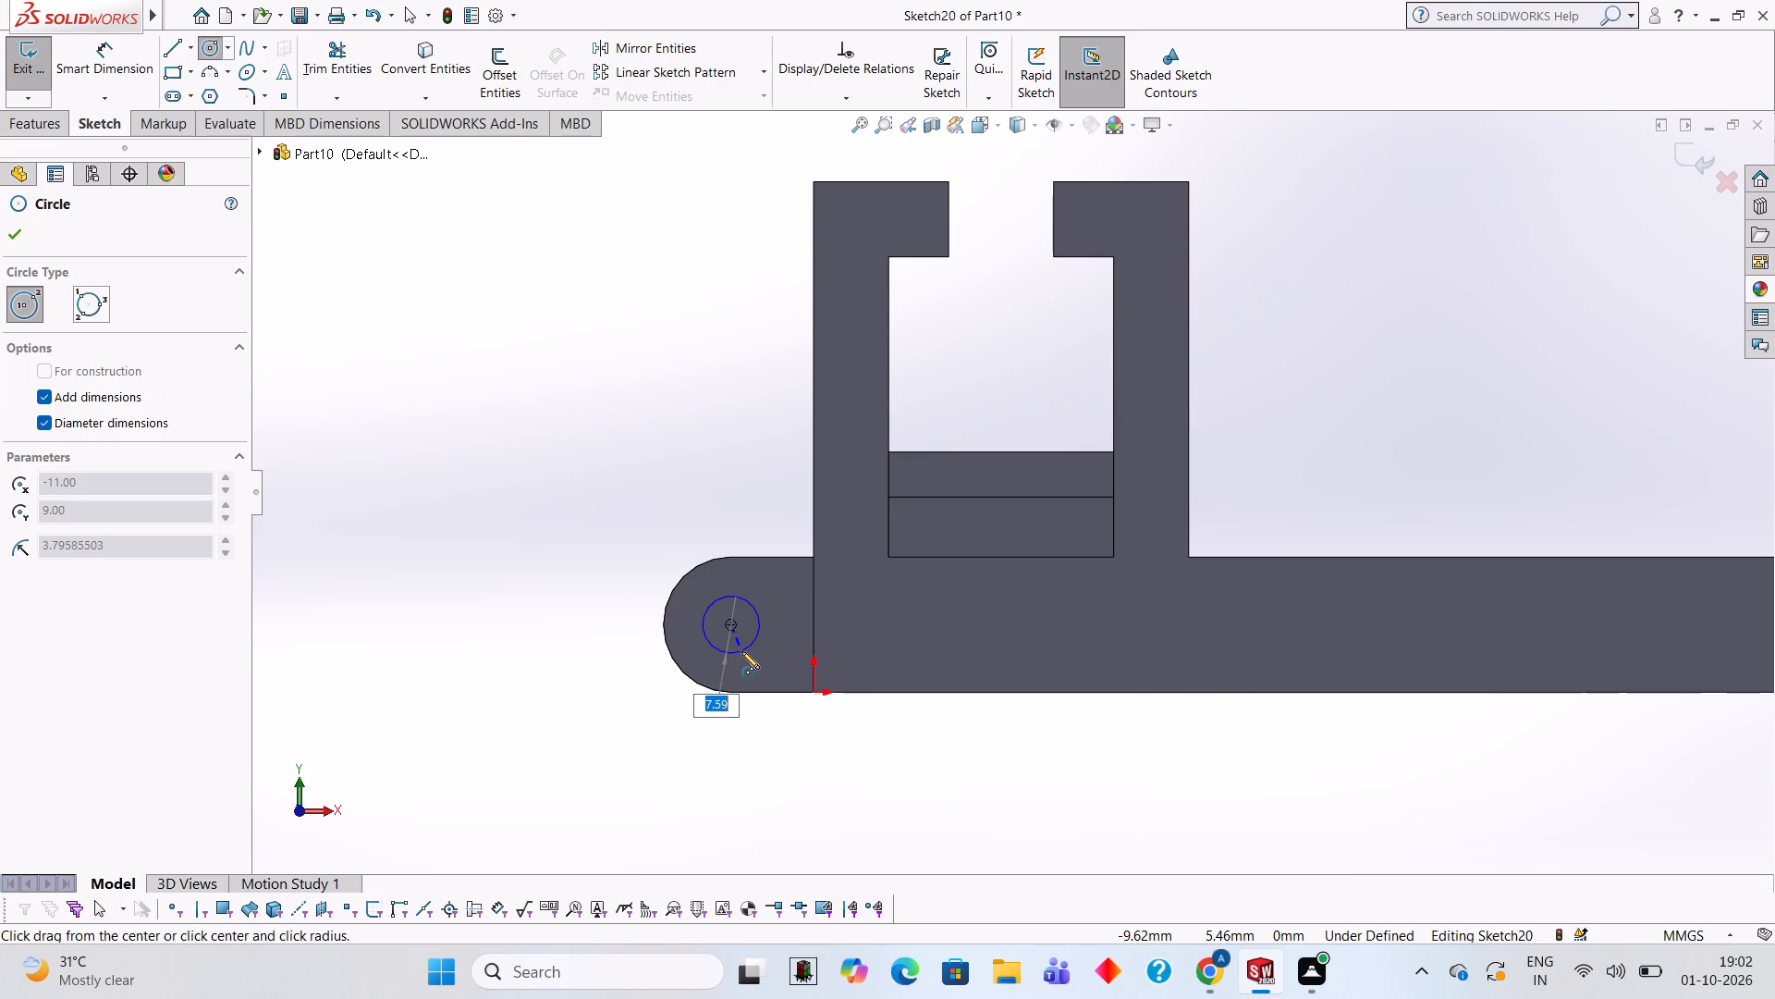
key("9")
key("Return")
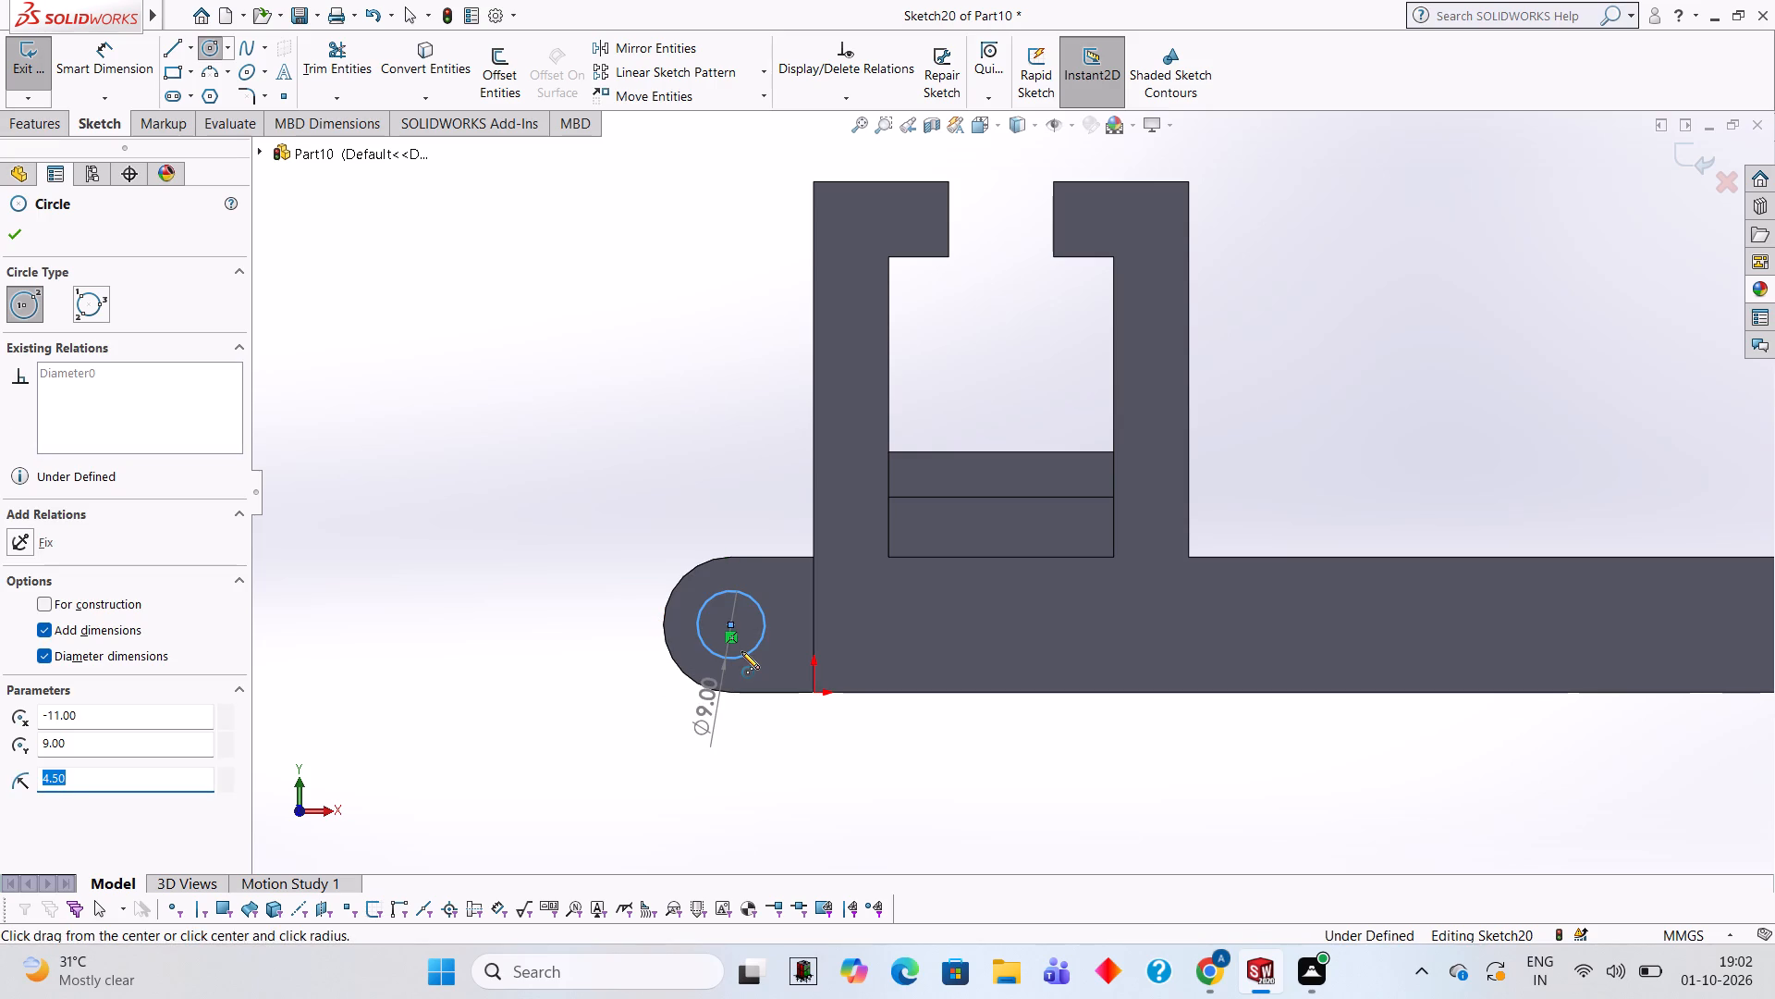
Extrude-cut the 9 mm circle to a blind depth of 12 mm through the rounded extension.
middle_click_drag(637, 482, 732, 542)
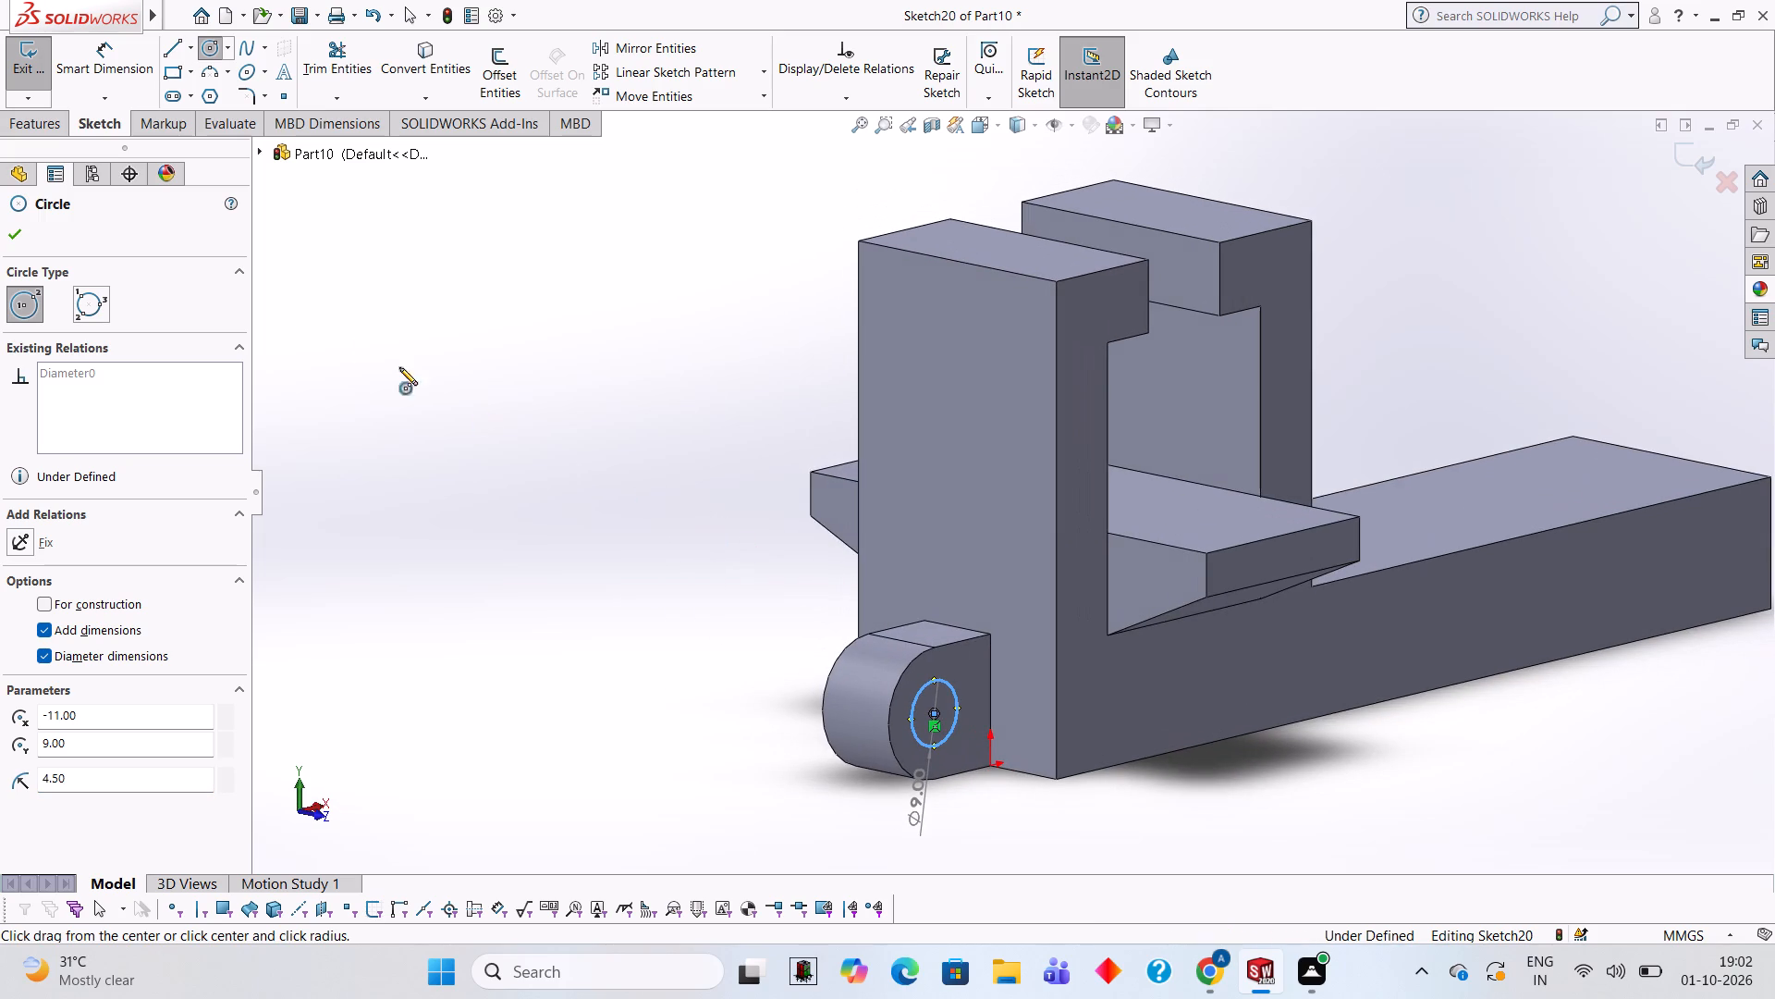
left_click(42, 120)
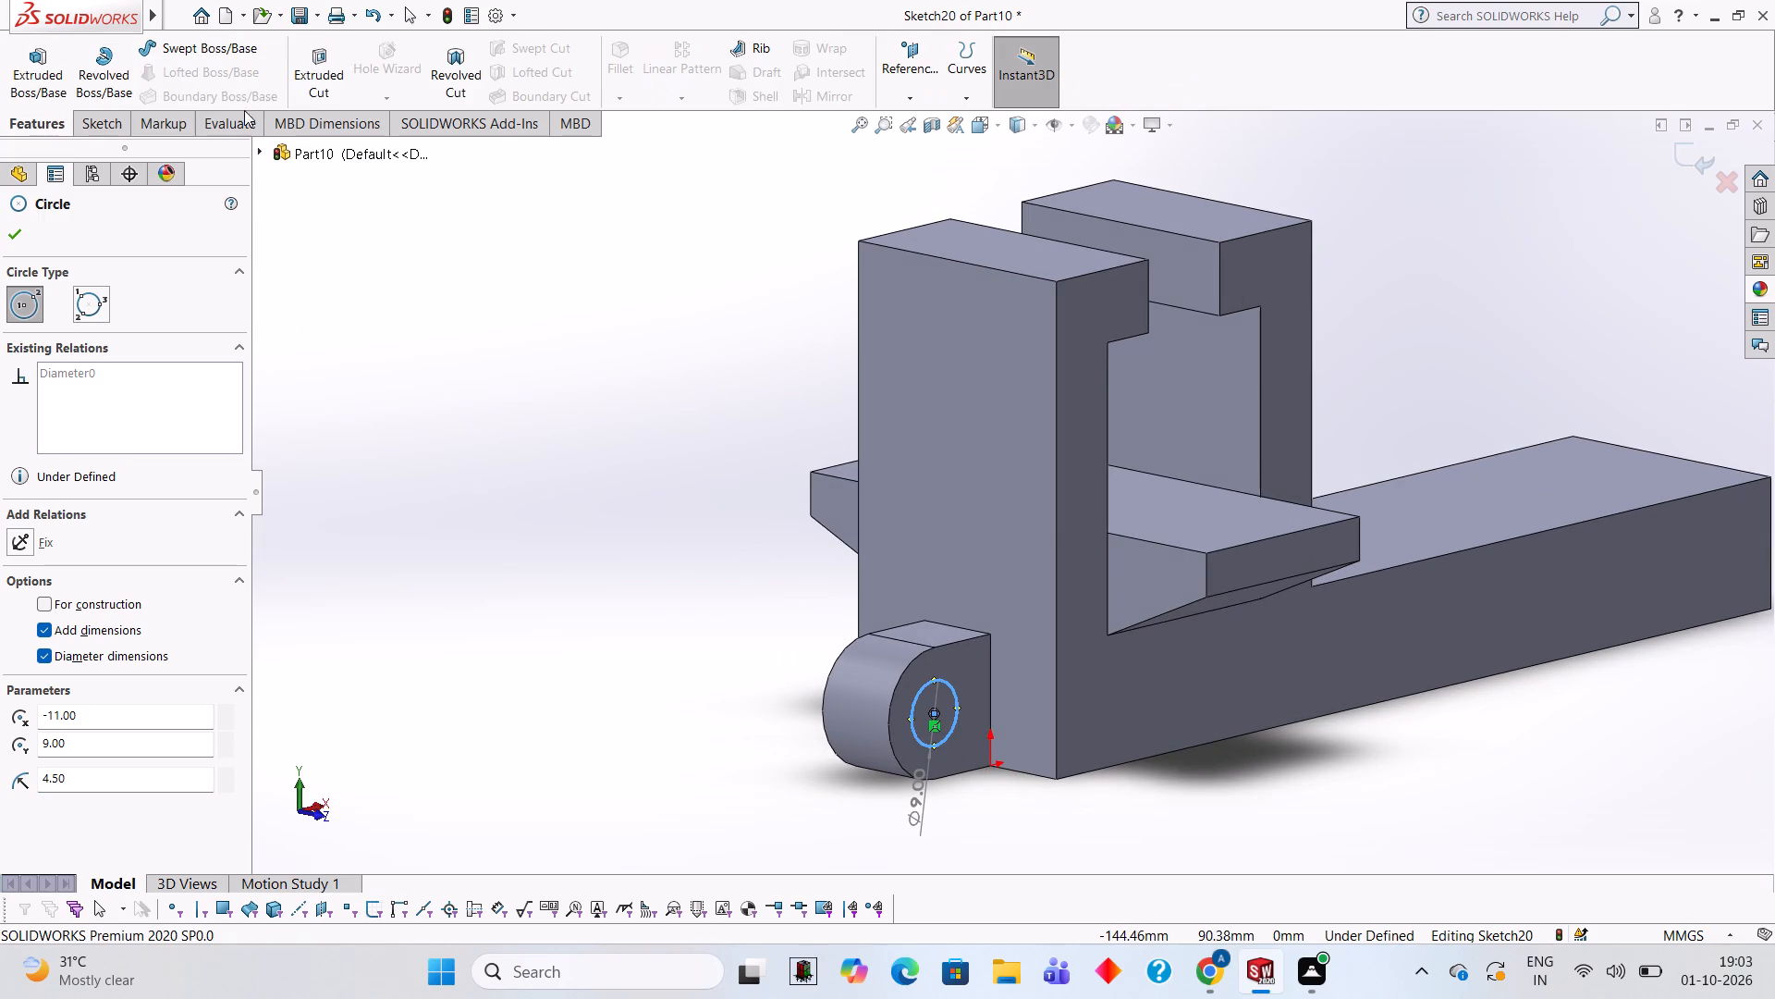
left_click(330, 90)
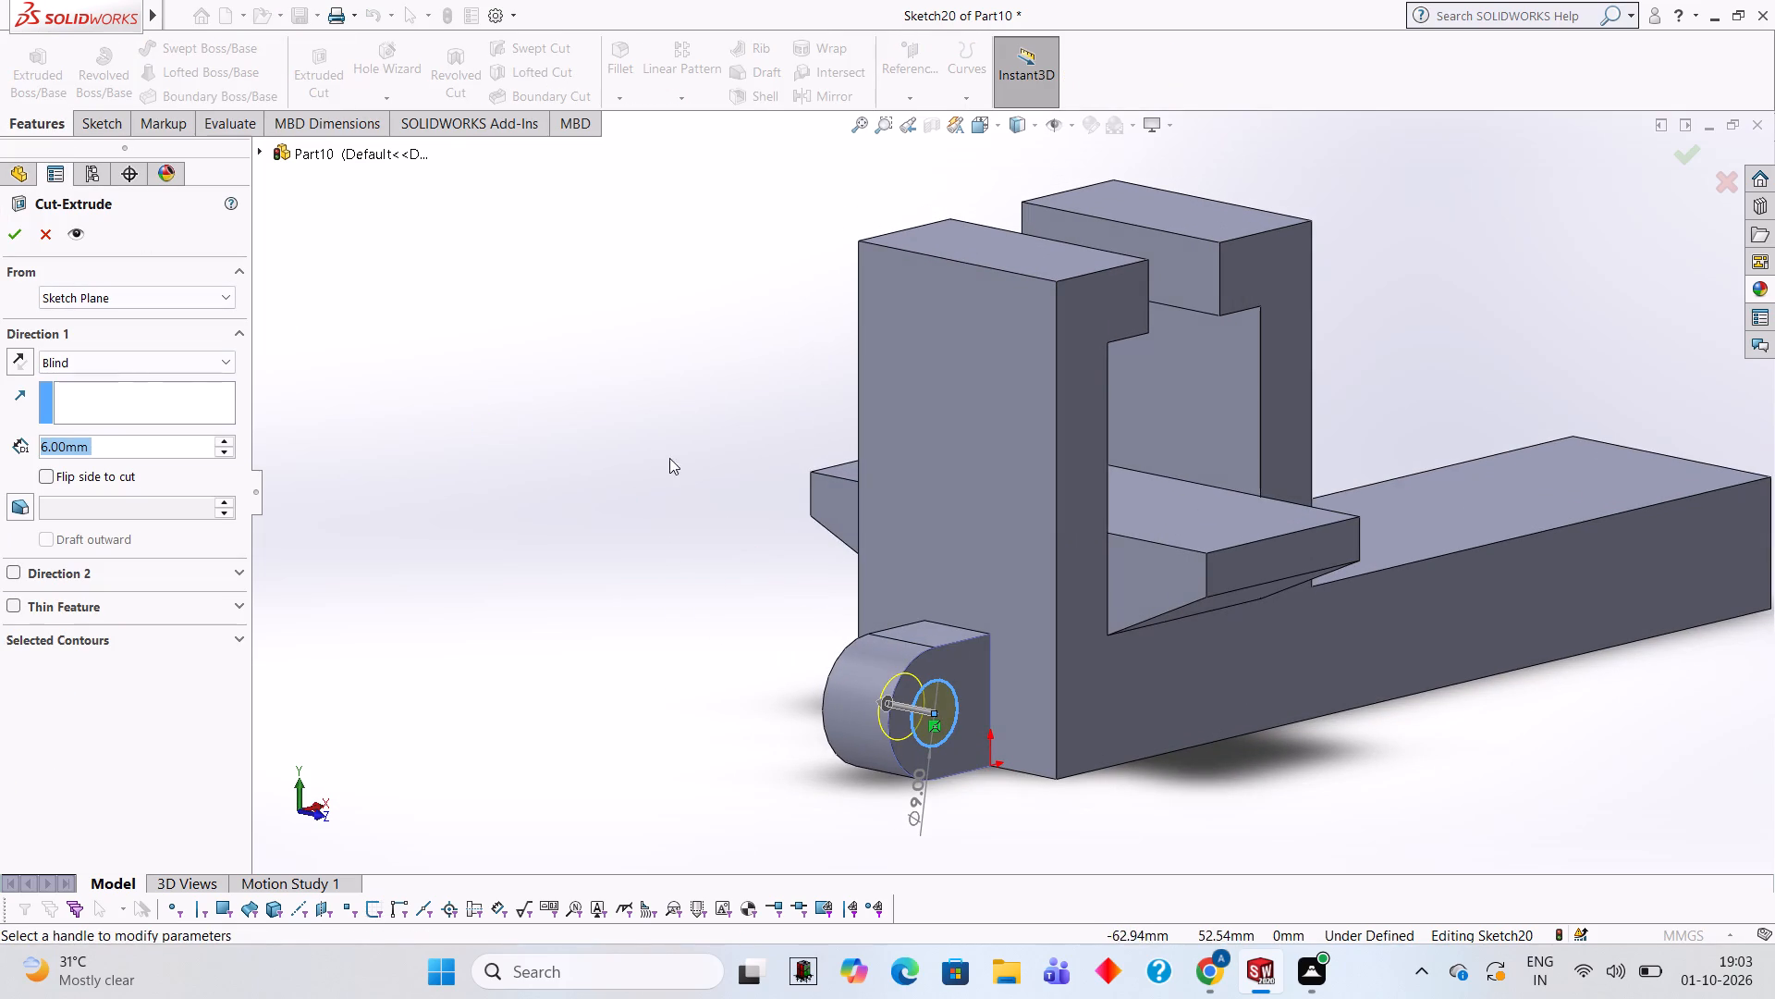
middle_click_drag(504, 424, 565, 460)
left_click(178, 452)
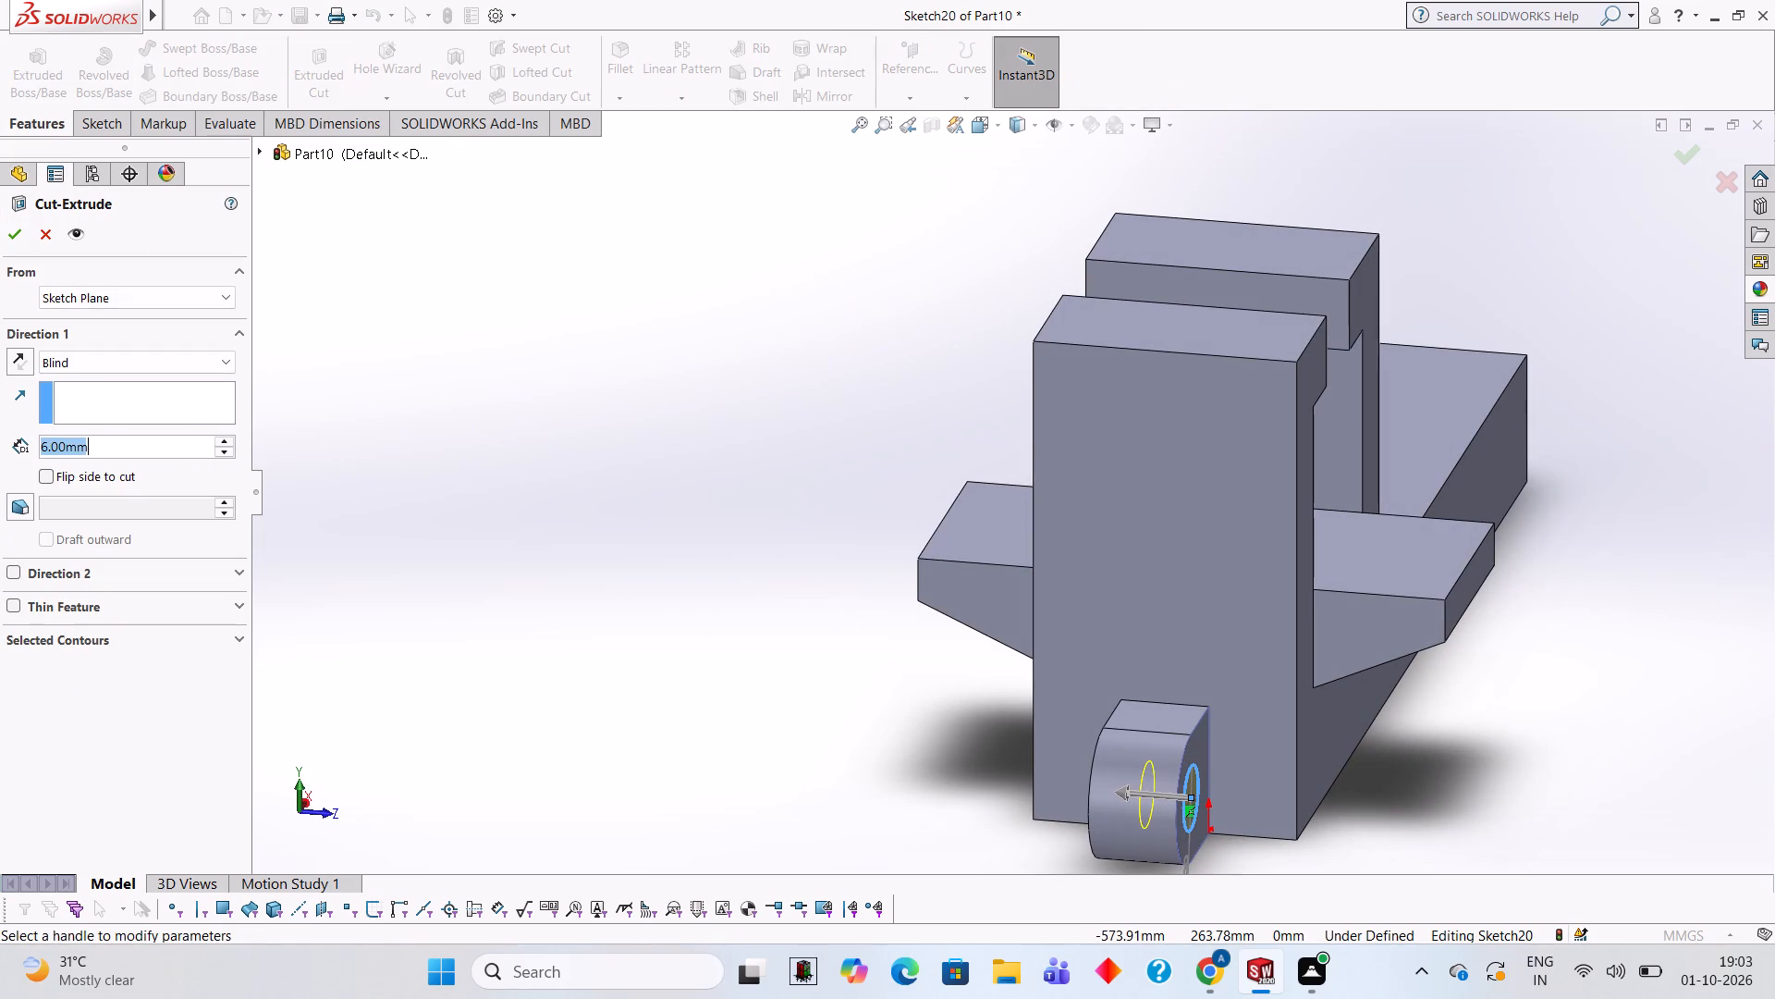
key("BackSpace")
key("BackSpace")
key("BackSpace")
key("BackSpace")
key("BackSpace")
key("BackSpace")
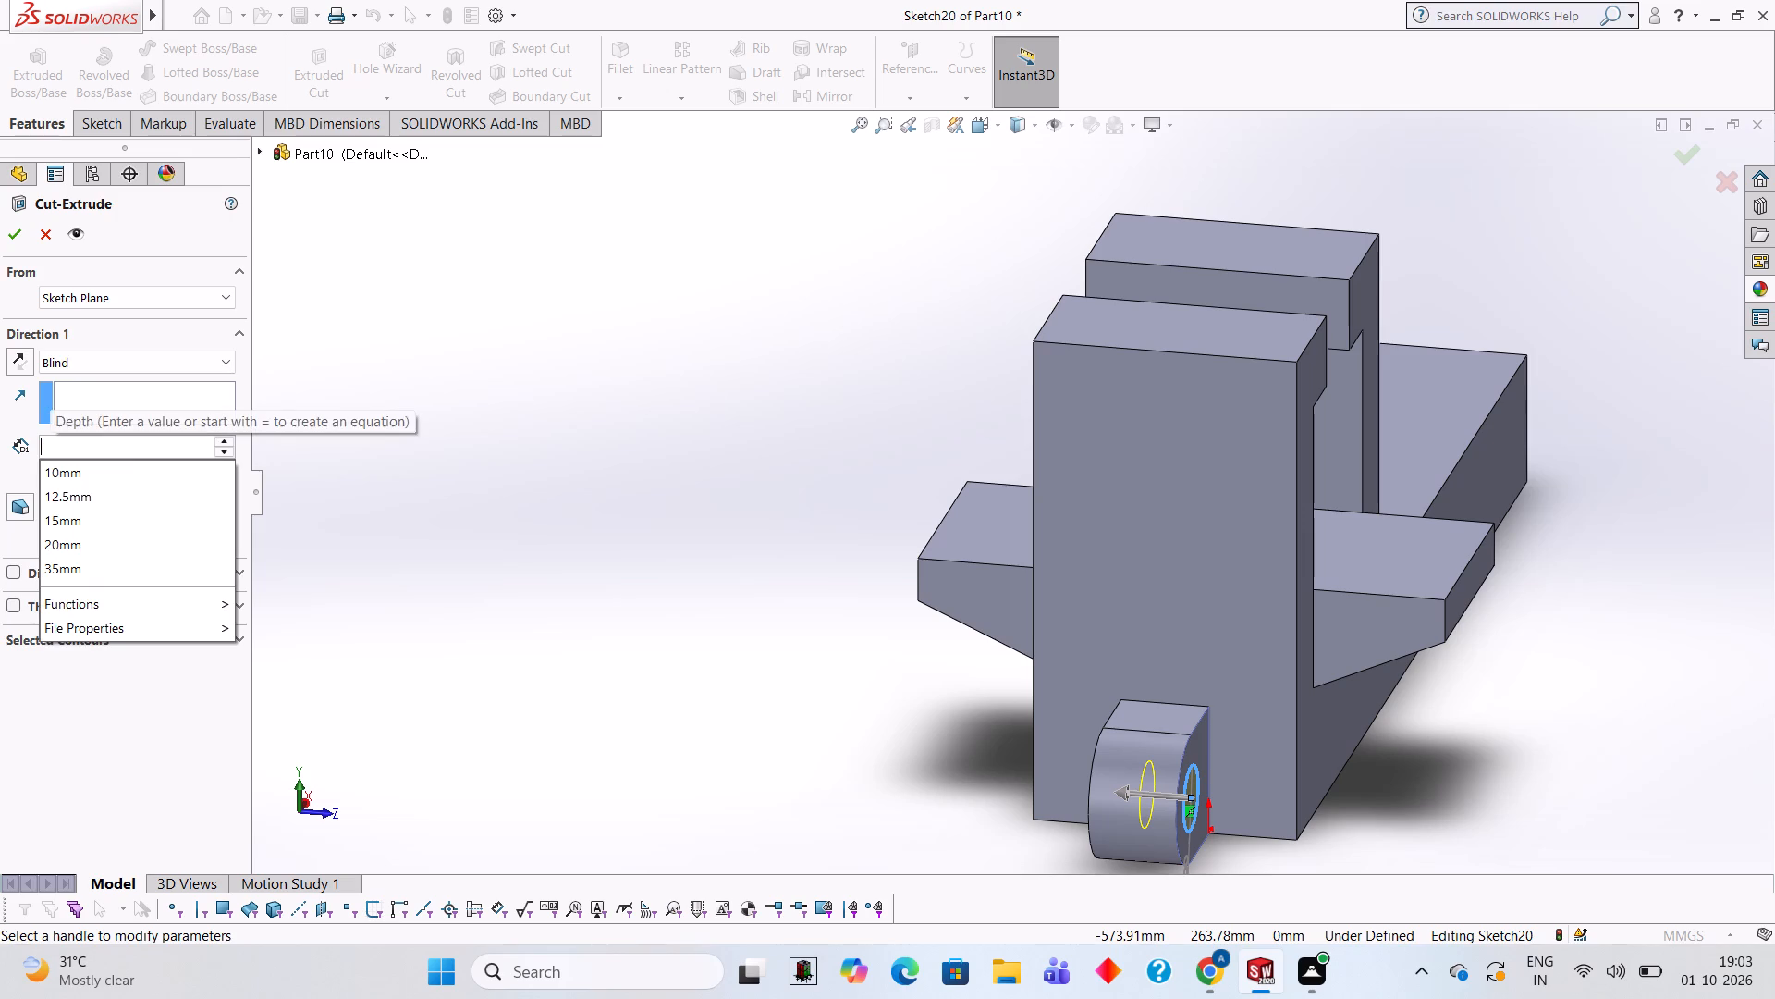
type("12")
key("Return")
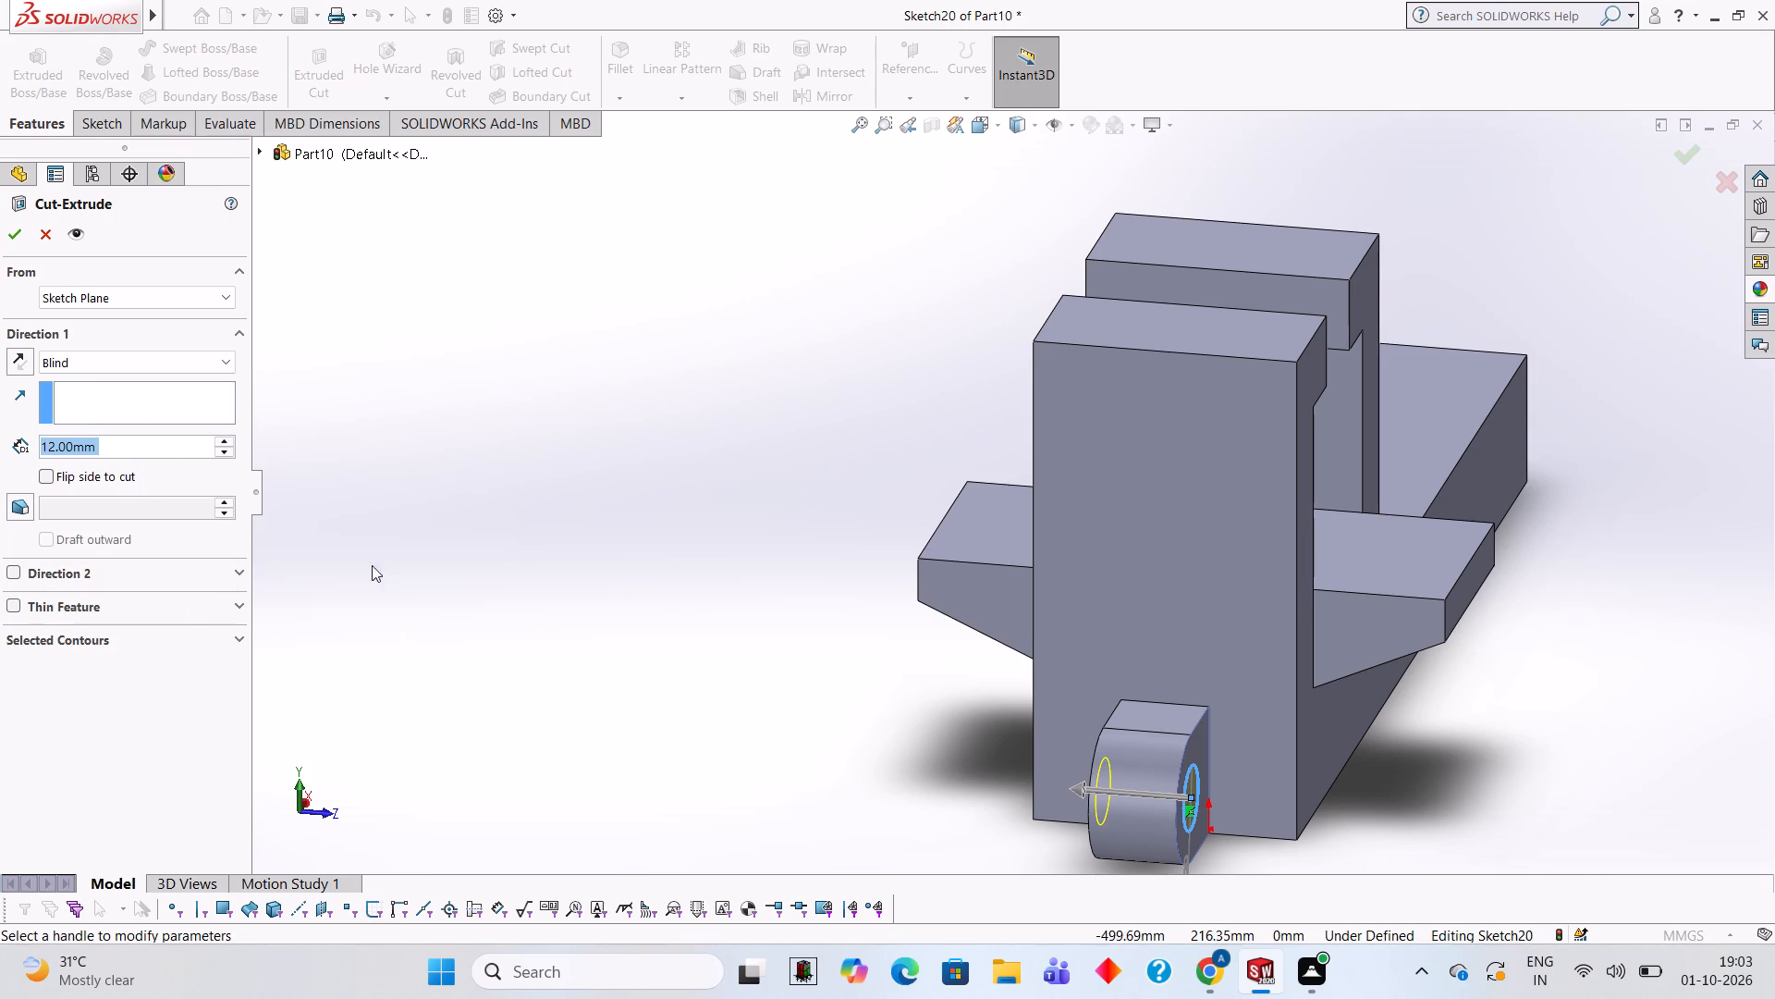
middle_click_drag(505, 459, 537, 478)
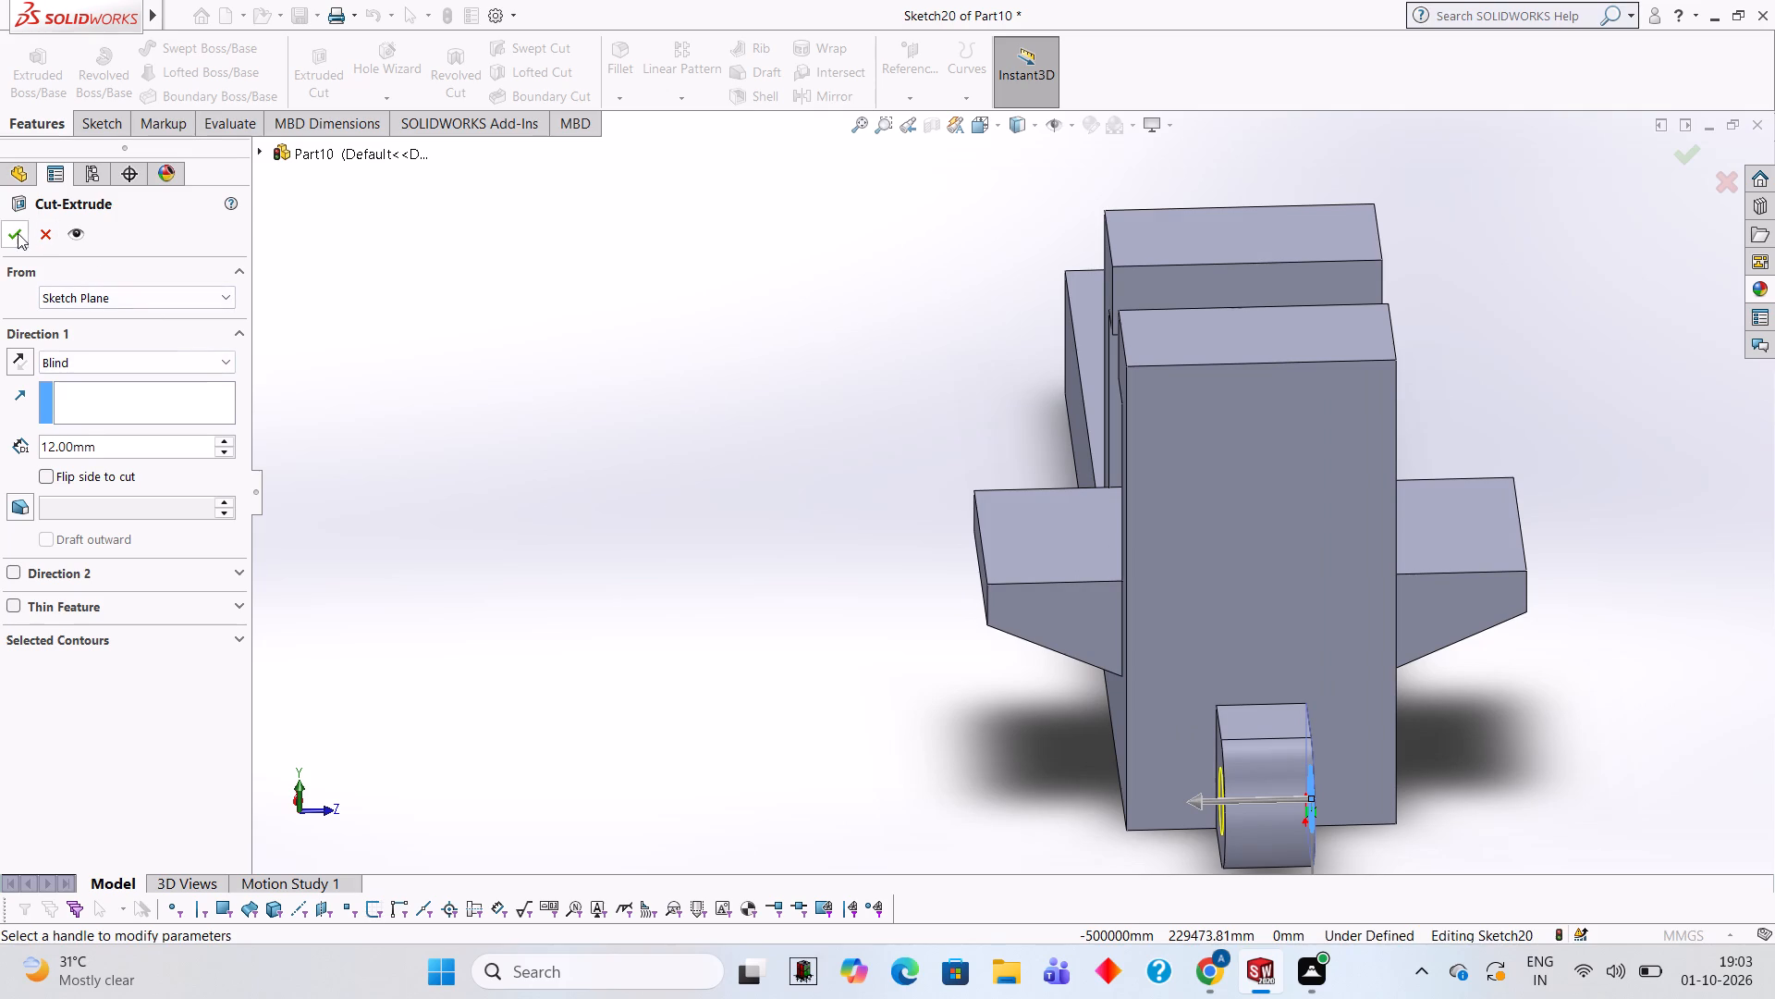
left_click(18, 233)
left_click(545, 343)
On the base block's exposed top face, sketch a 10 mm horizontal line outward from the midpoint of the adjoining upright's edge.
scroll(547, 347, "up", 1)
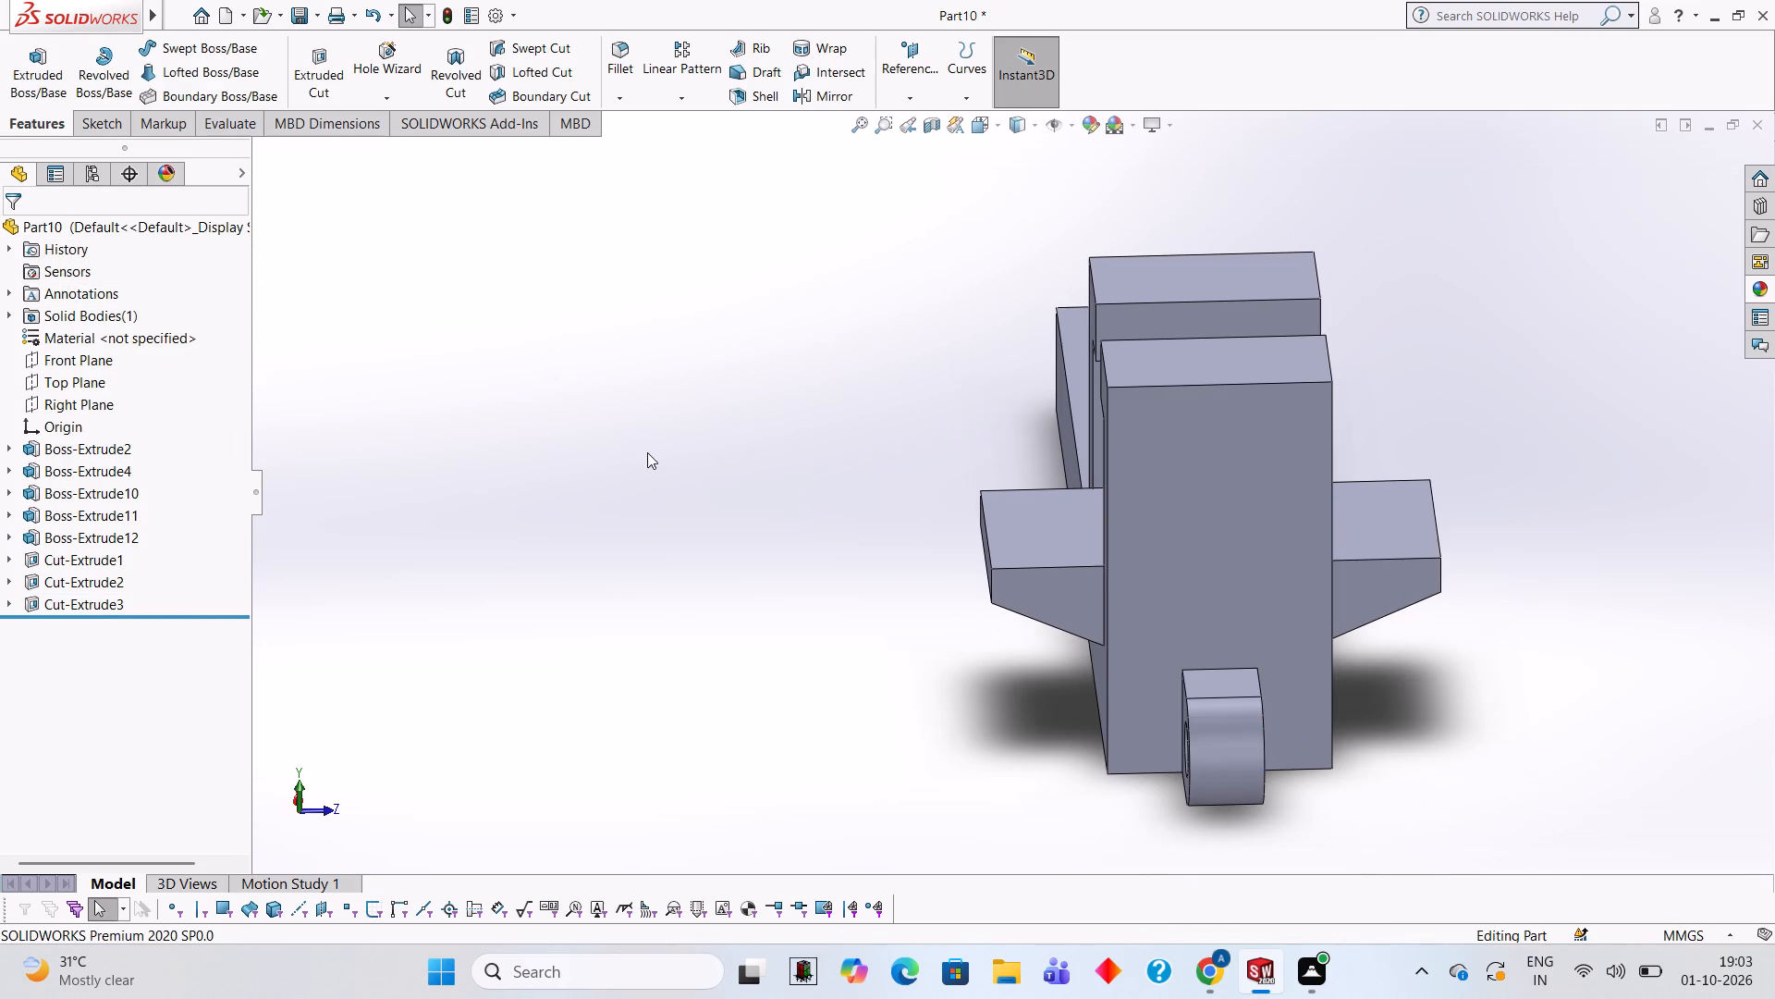
middle_click_drag(665, 447, 575, 441)
scroll(618, 453, "up", 2)
middle_click_drag(1191, 495, 1163, 495)
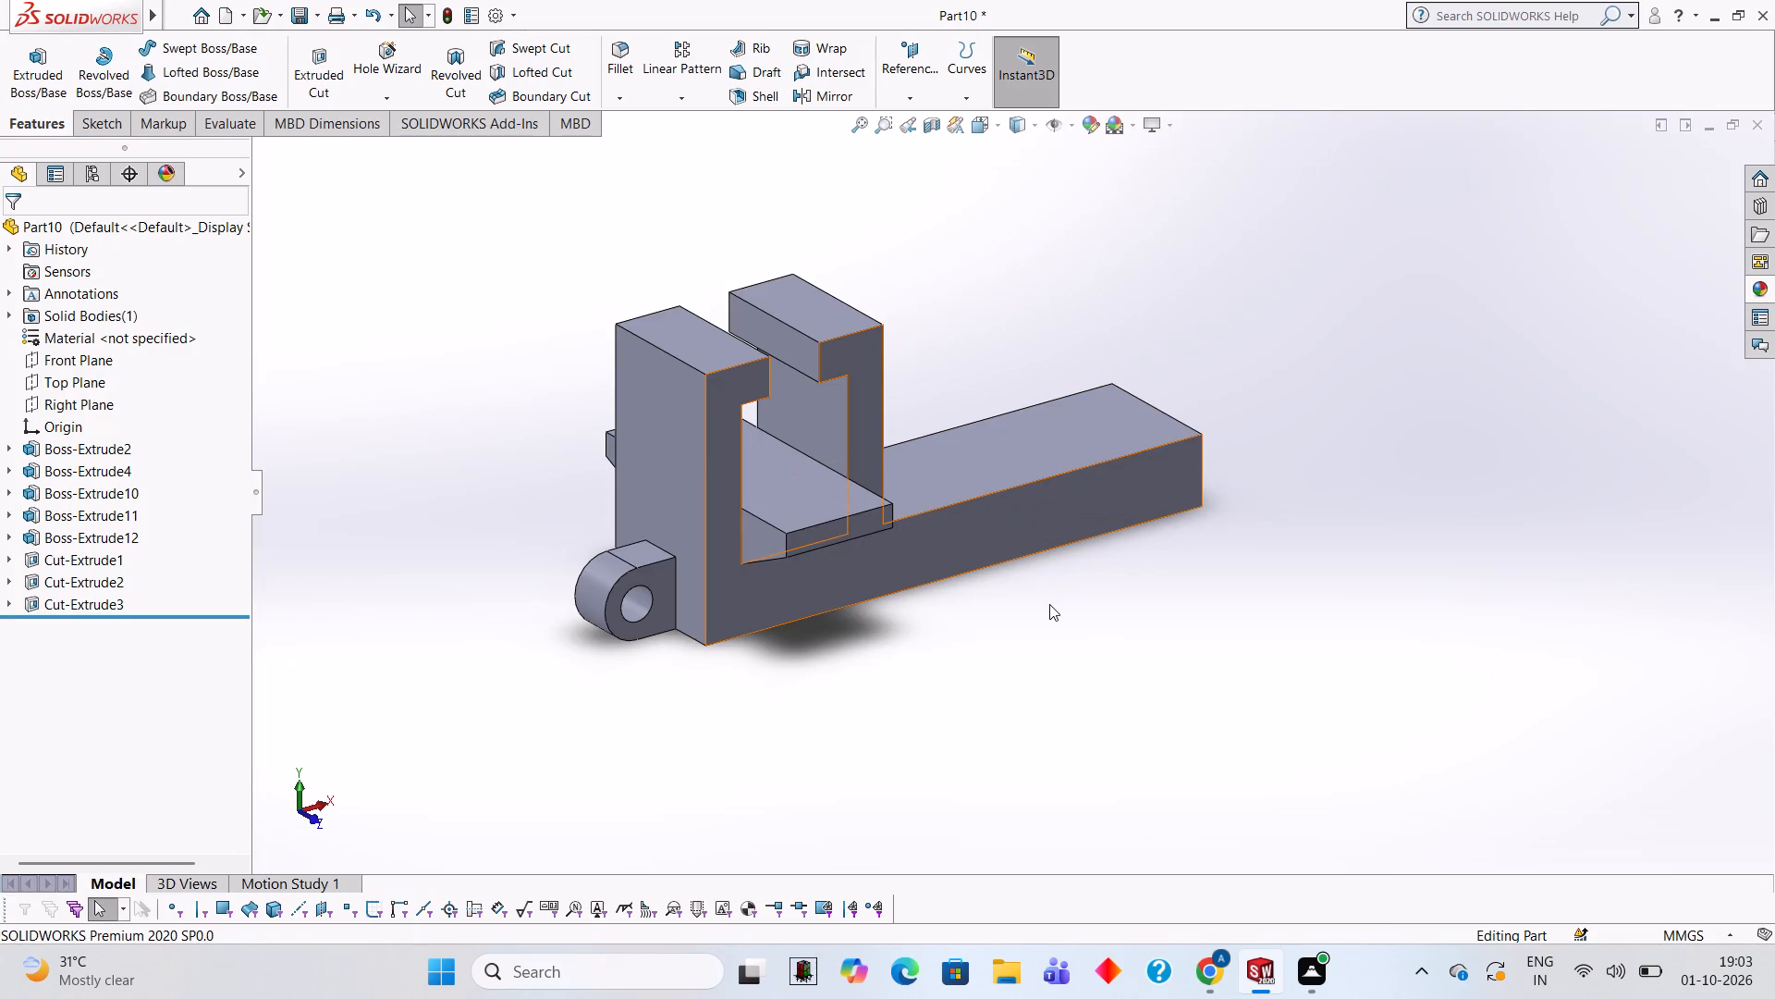
scroll(1069, 348, "up", 2)
scroll(1069, 348, "down", 2)
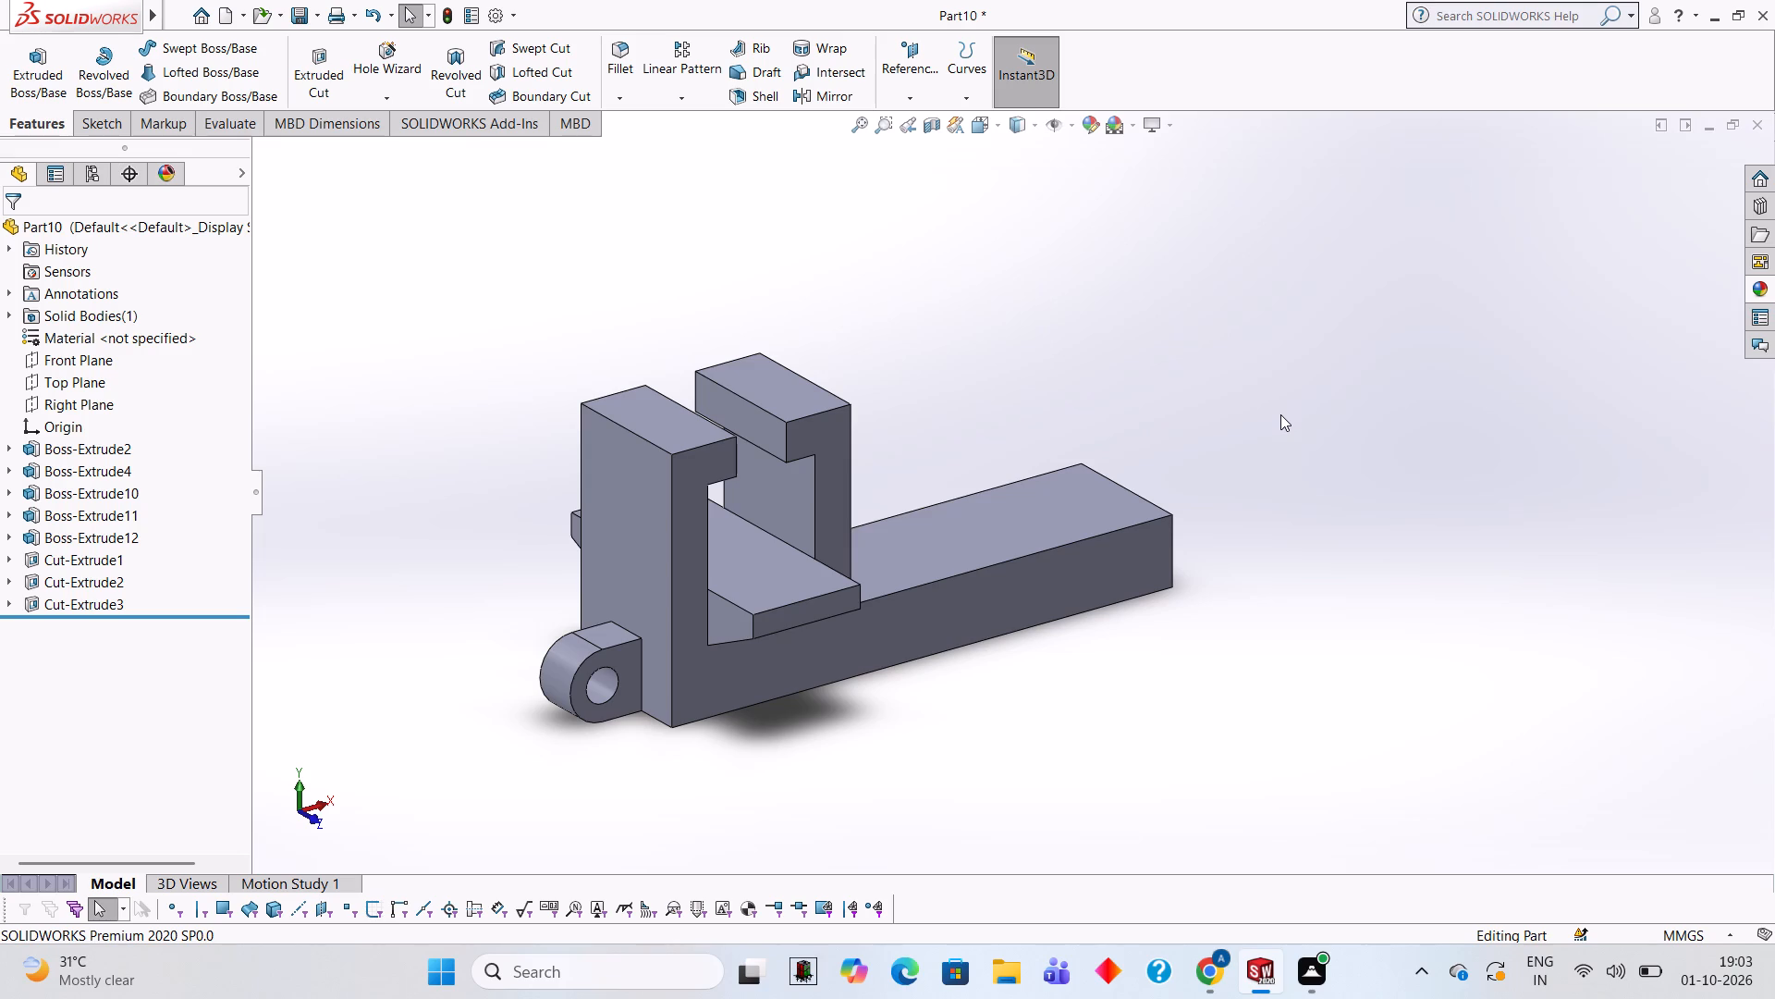
middle_click_drag(1350, 364, 1259, 351)
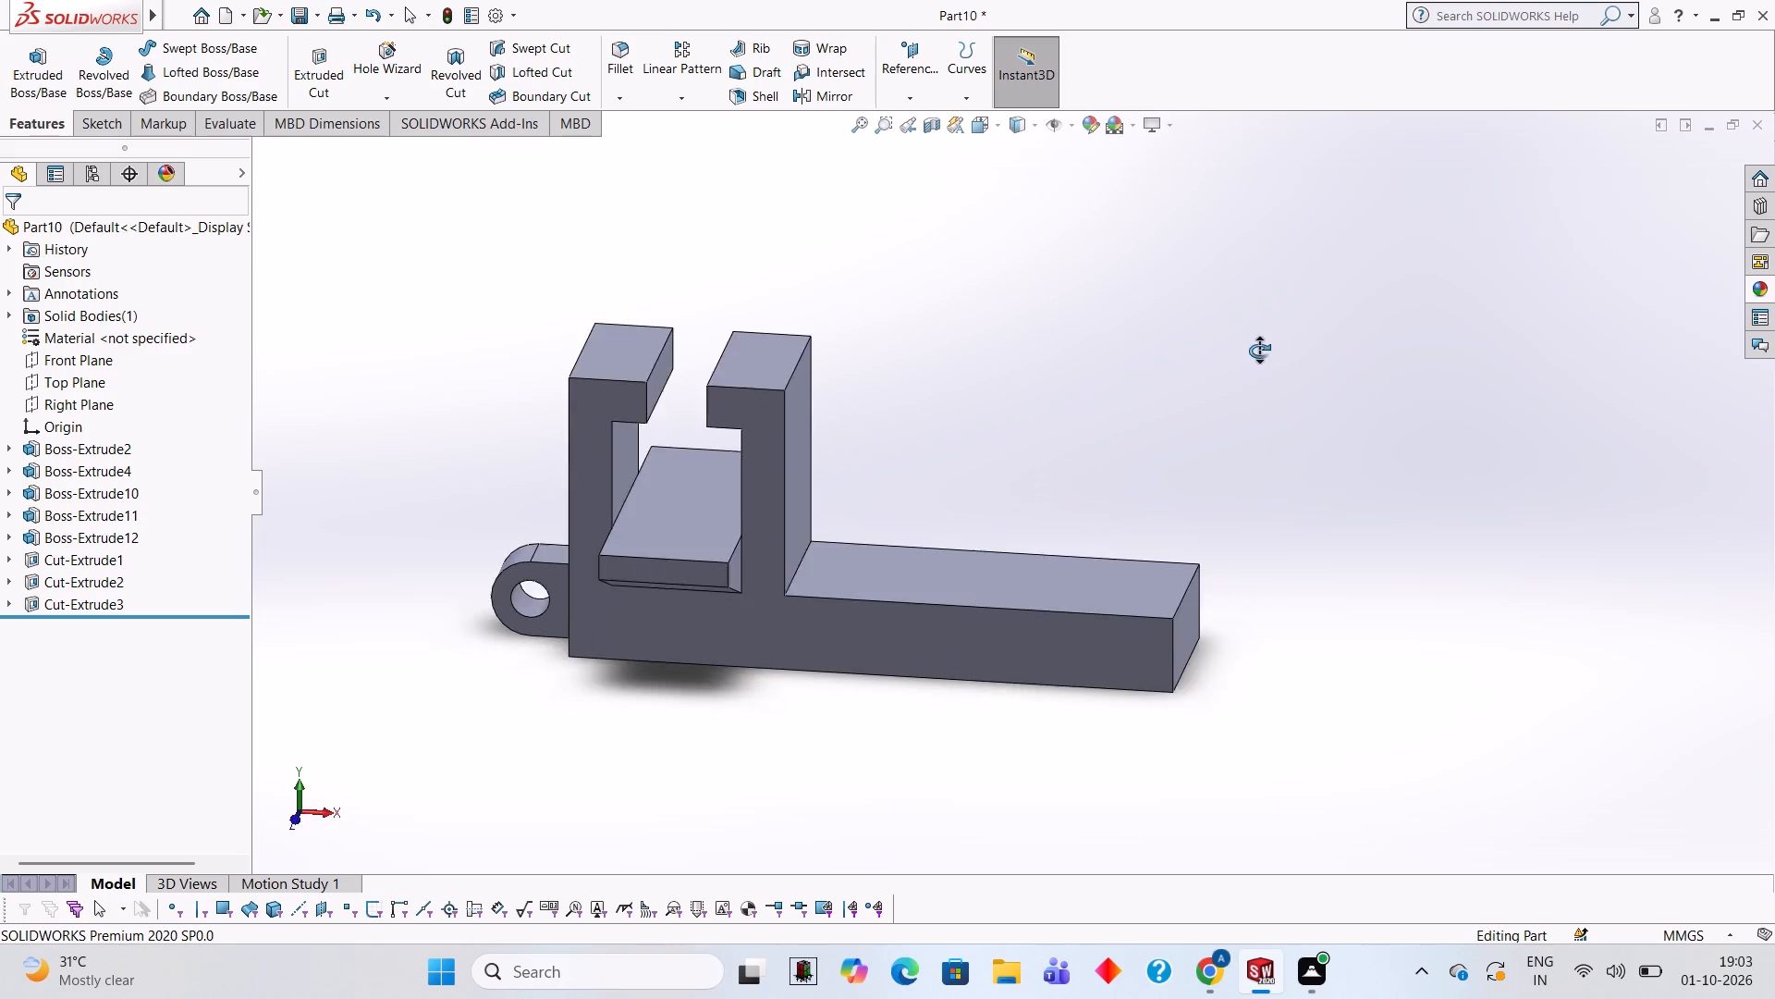
middle_click_drag(1259, 351, 1253, 373)
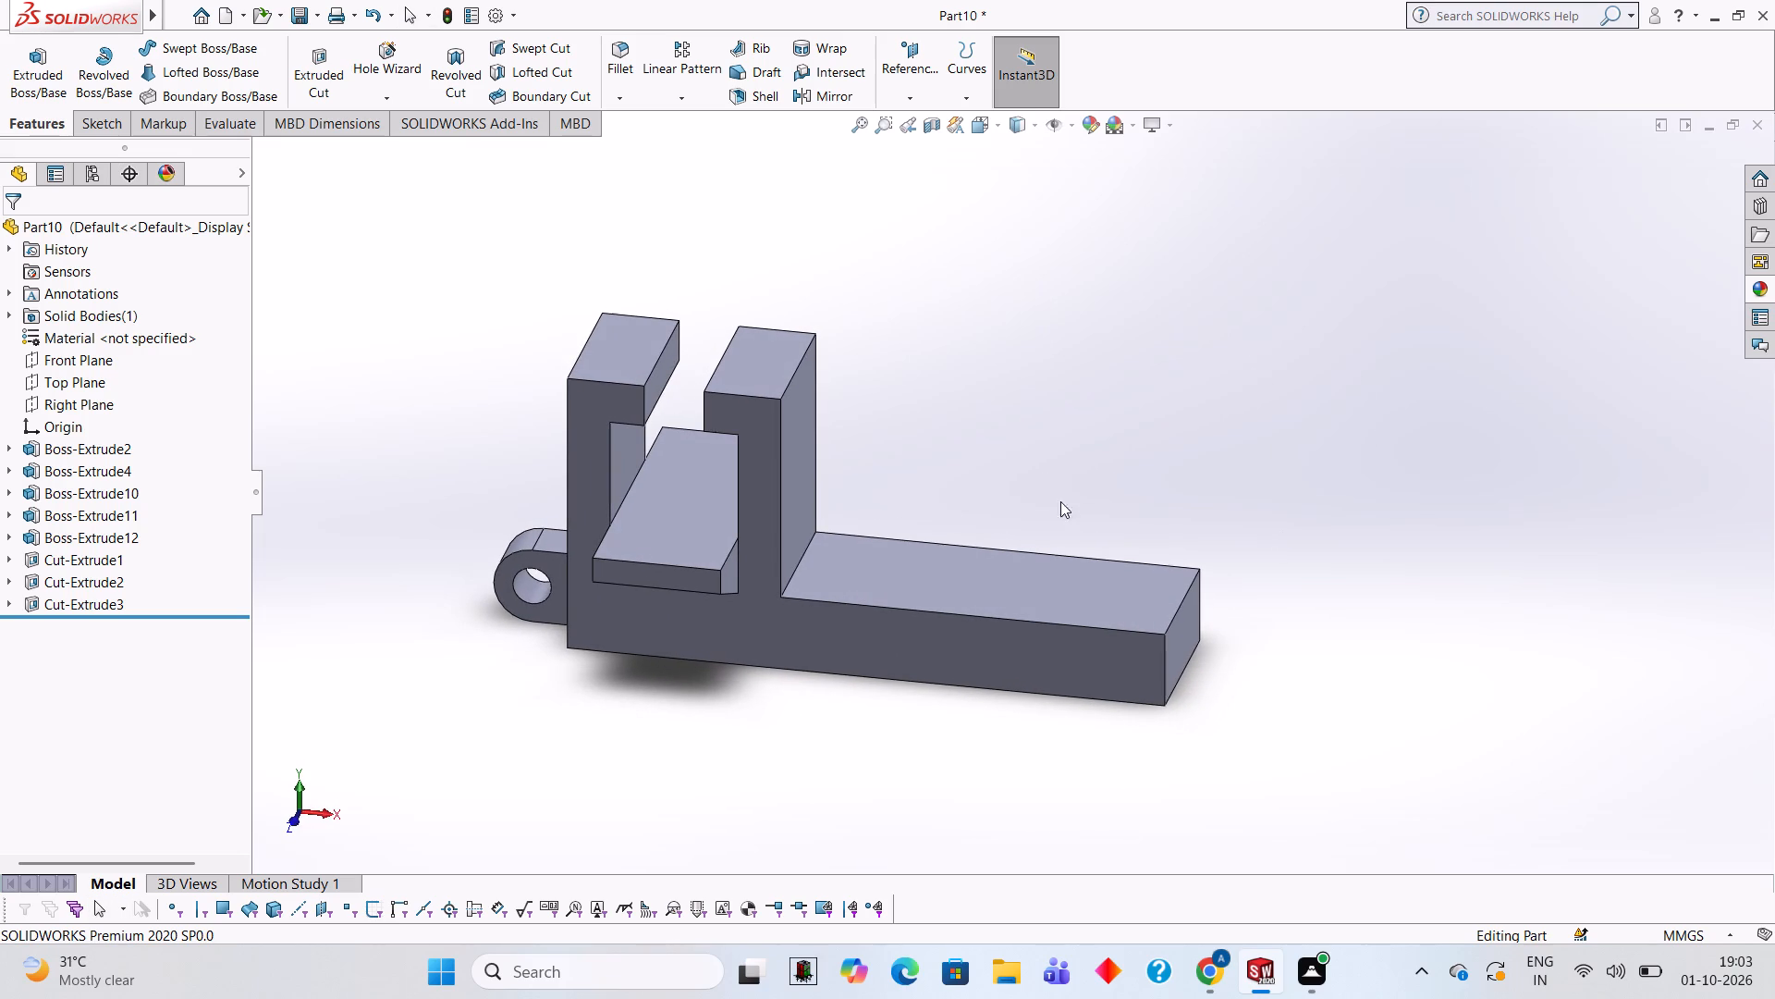
left_click(852, 568)
left_click(946, 525)
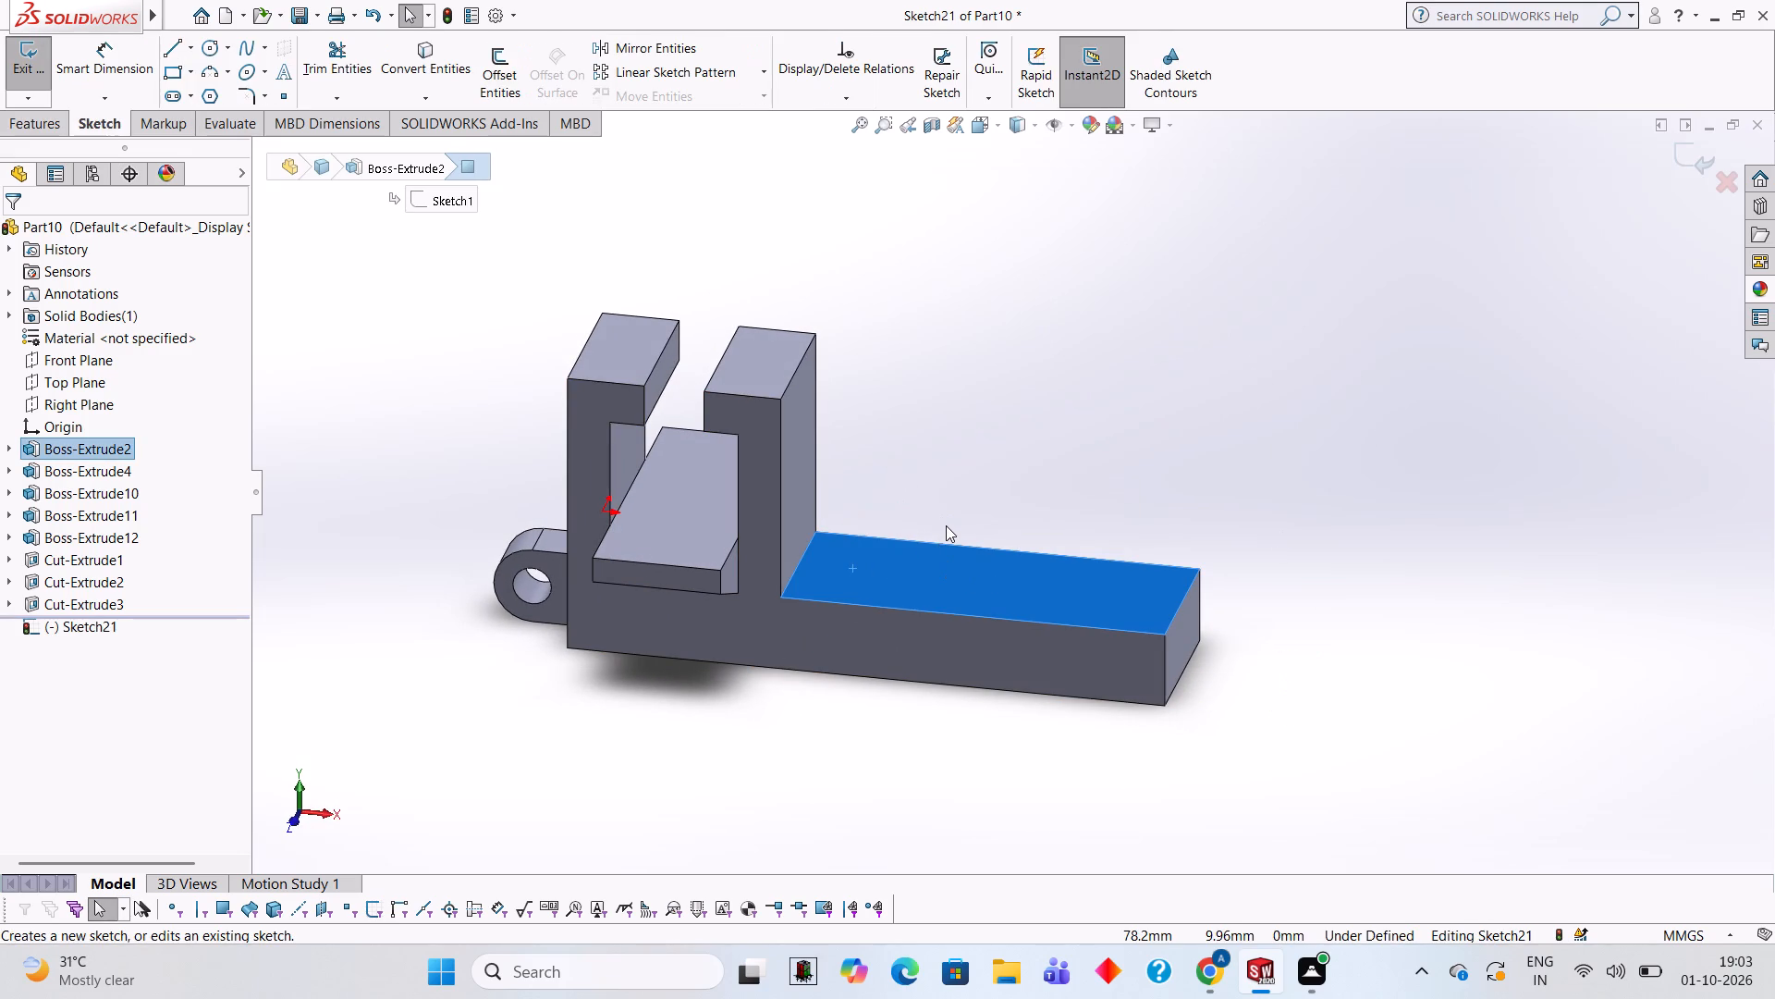
key("ctrl+8")
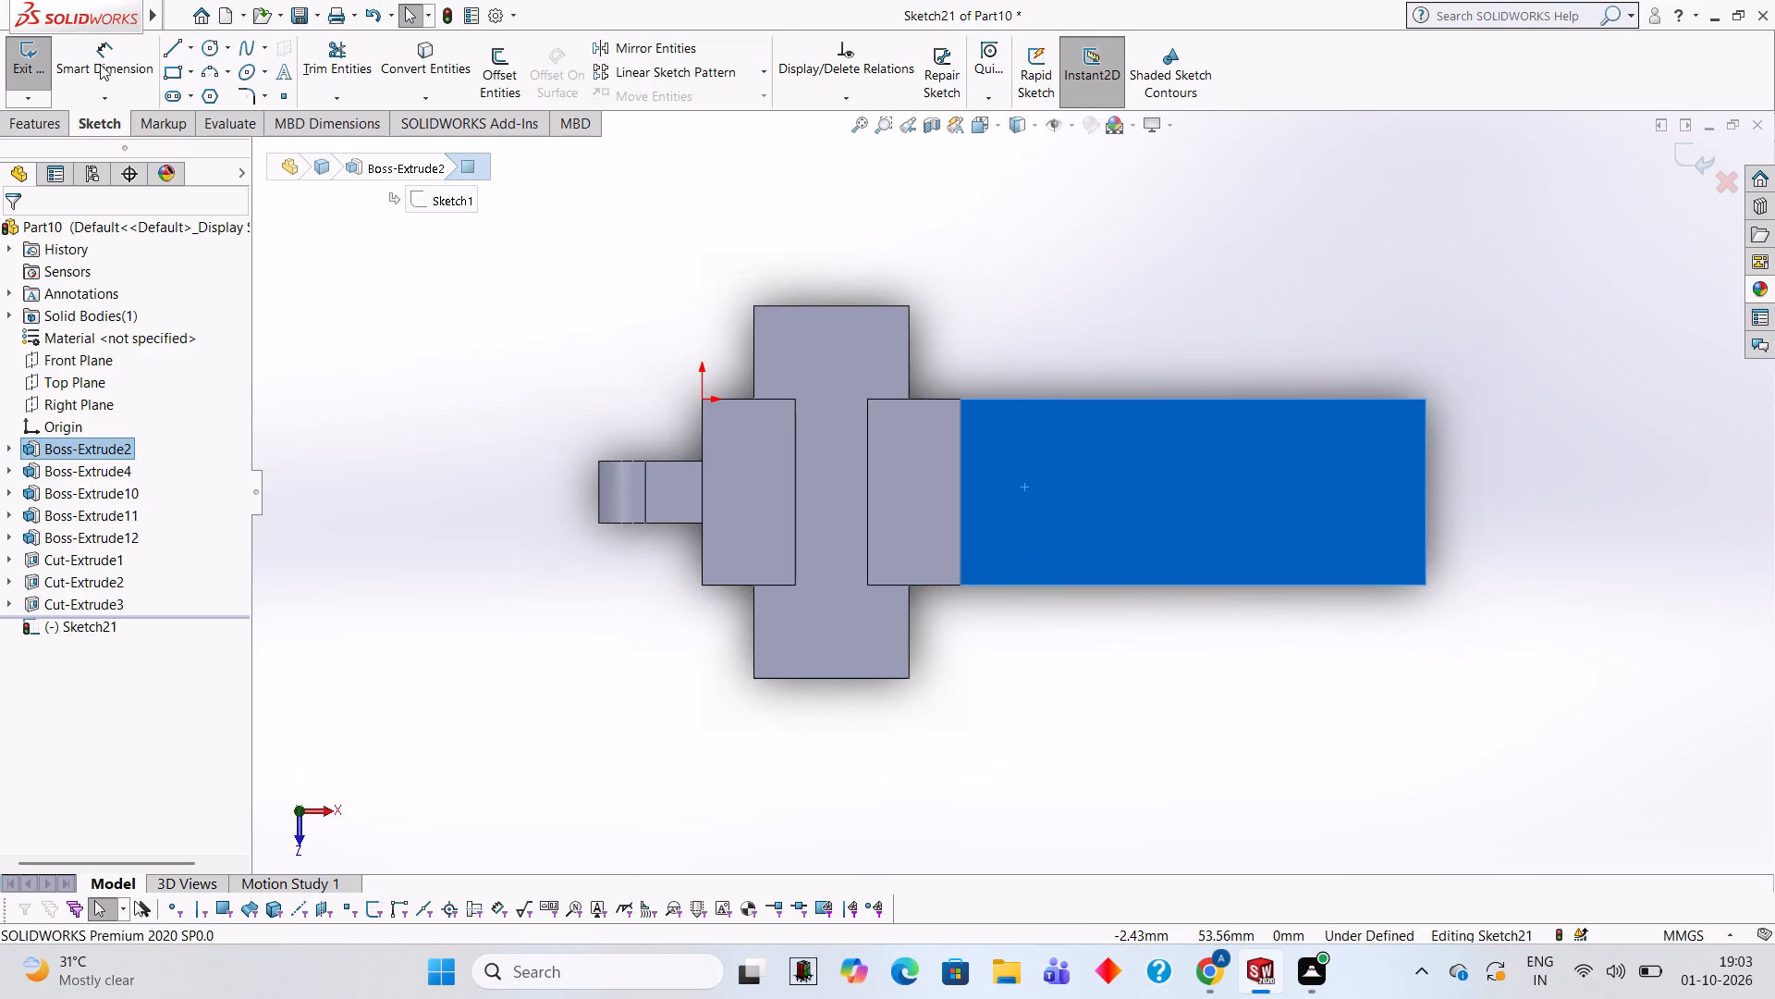
left_click(177, 45)
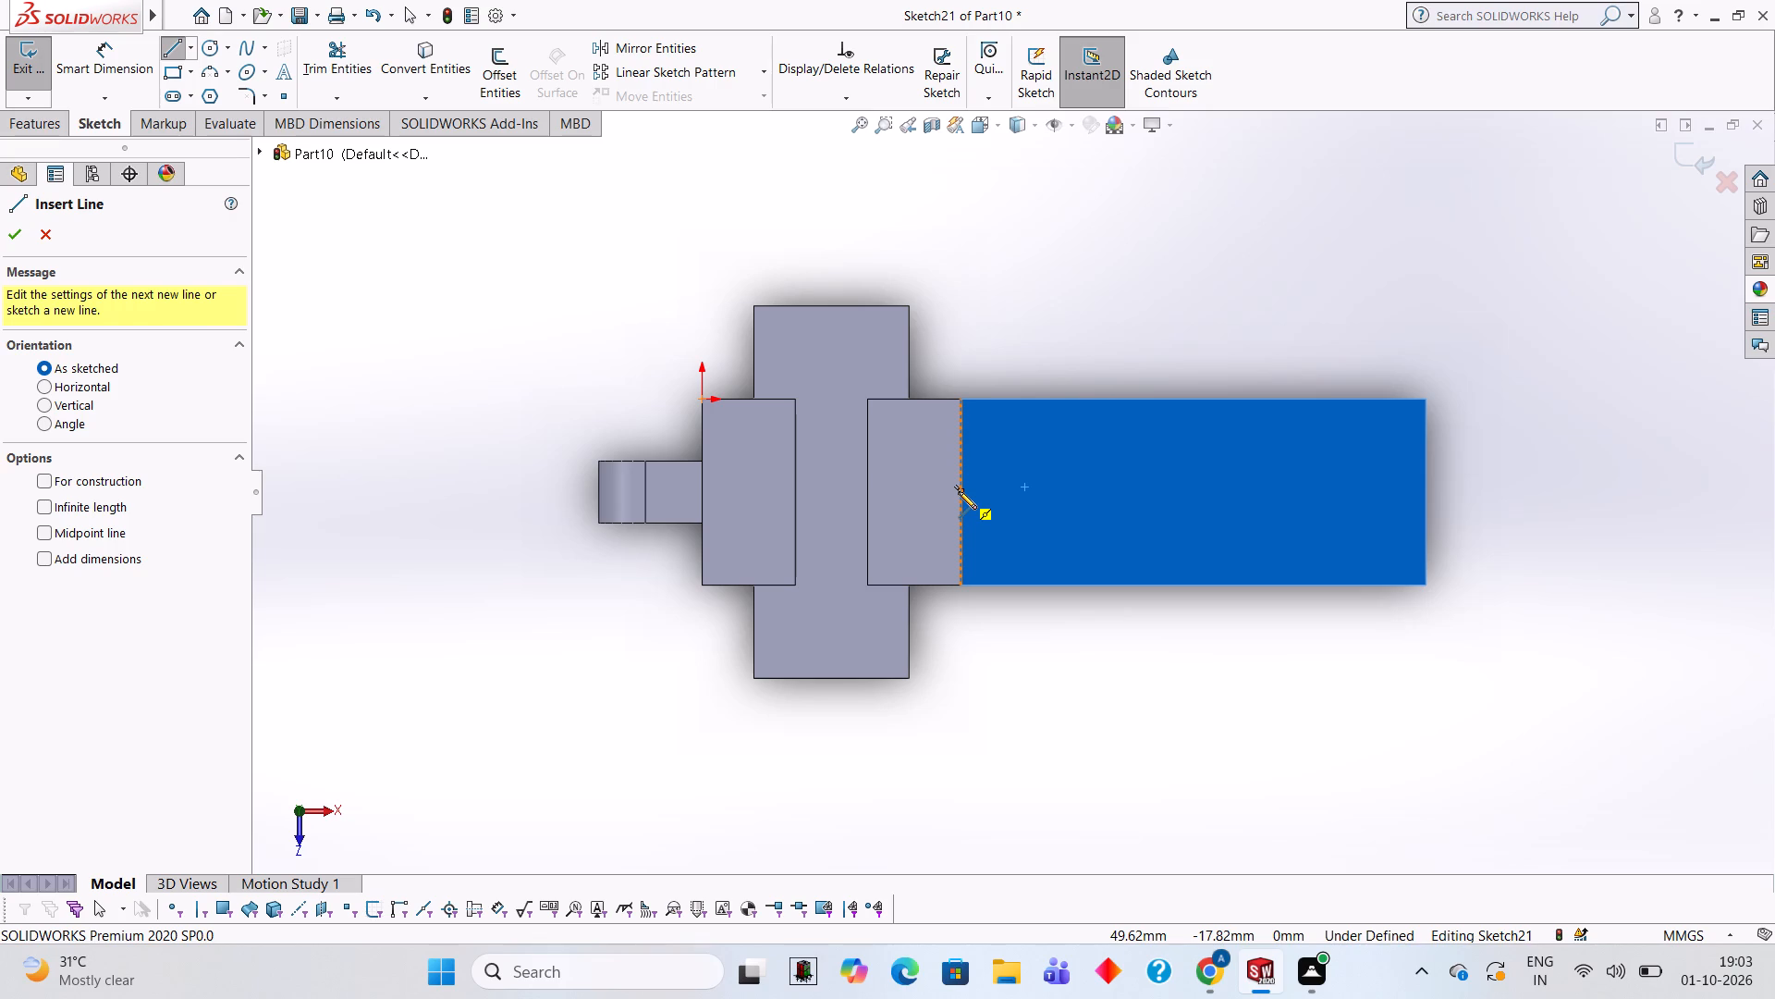
left_click(959, 491)
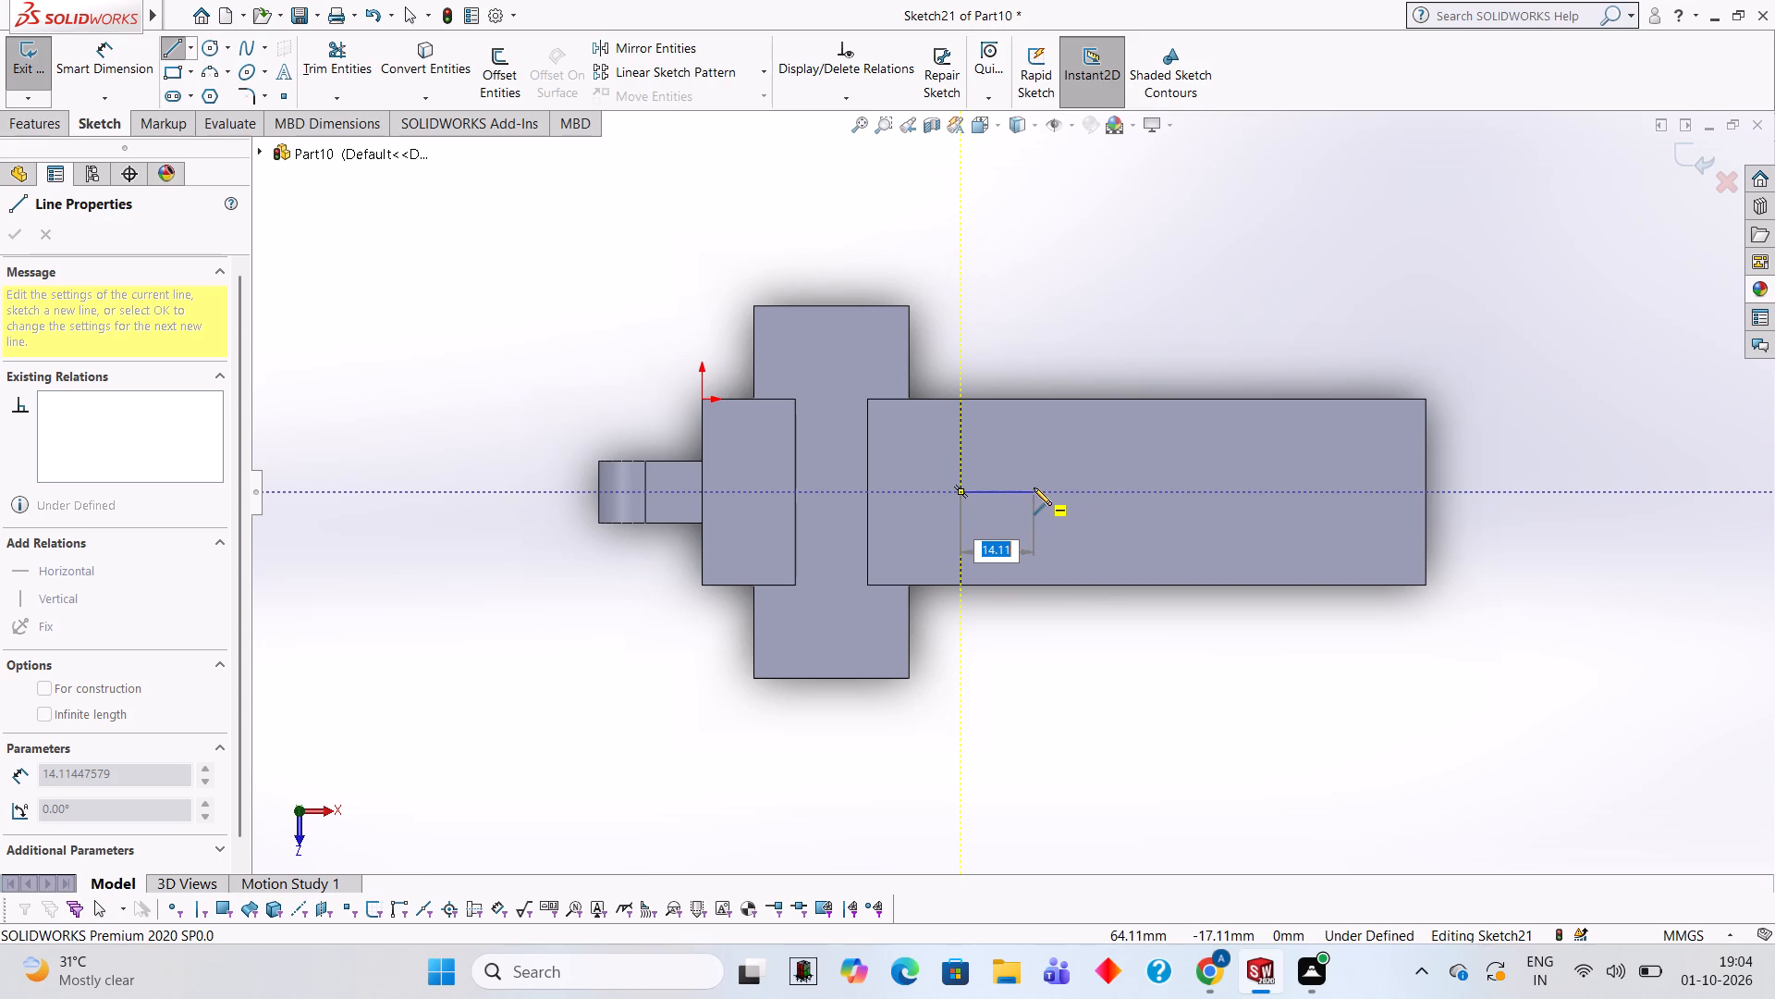
type("10")
key("Return")
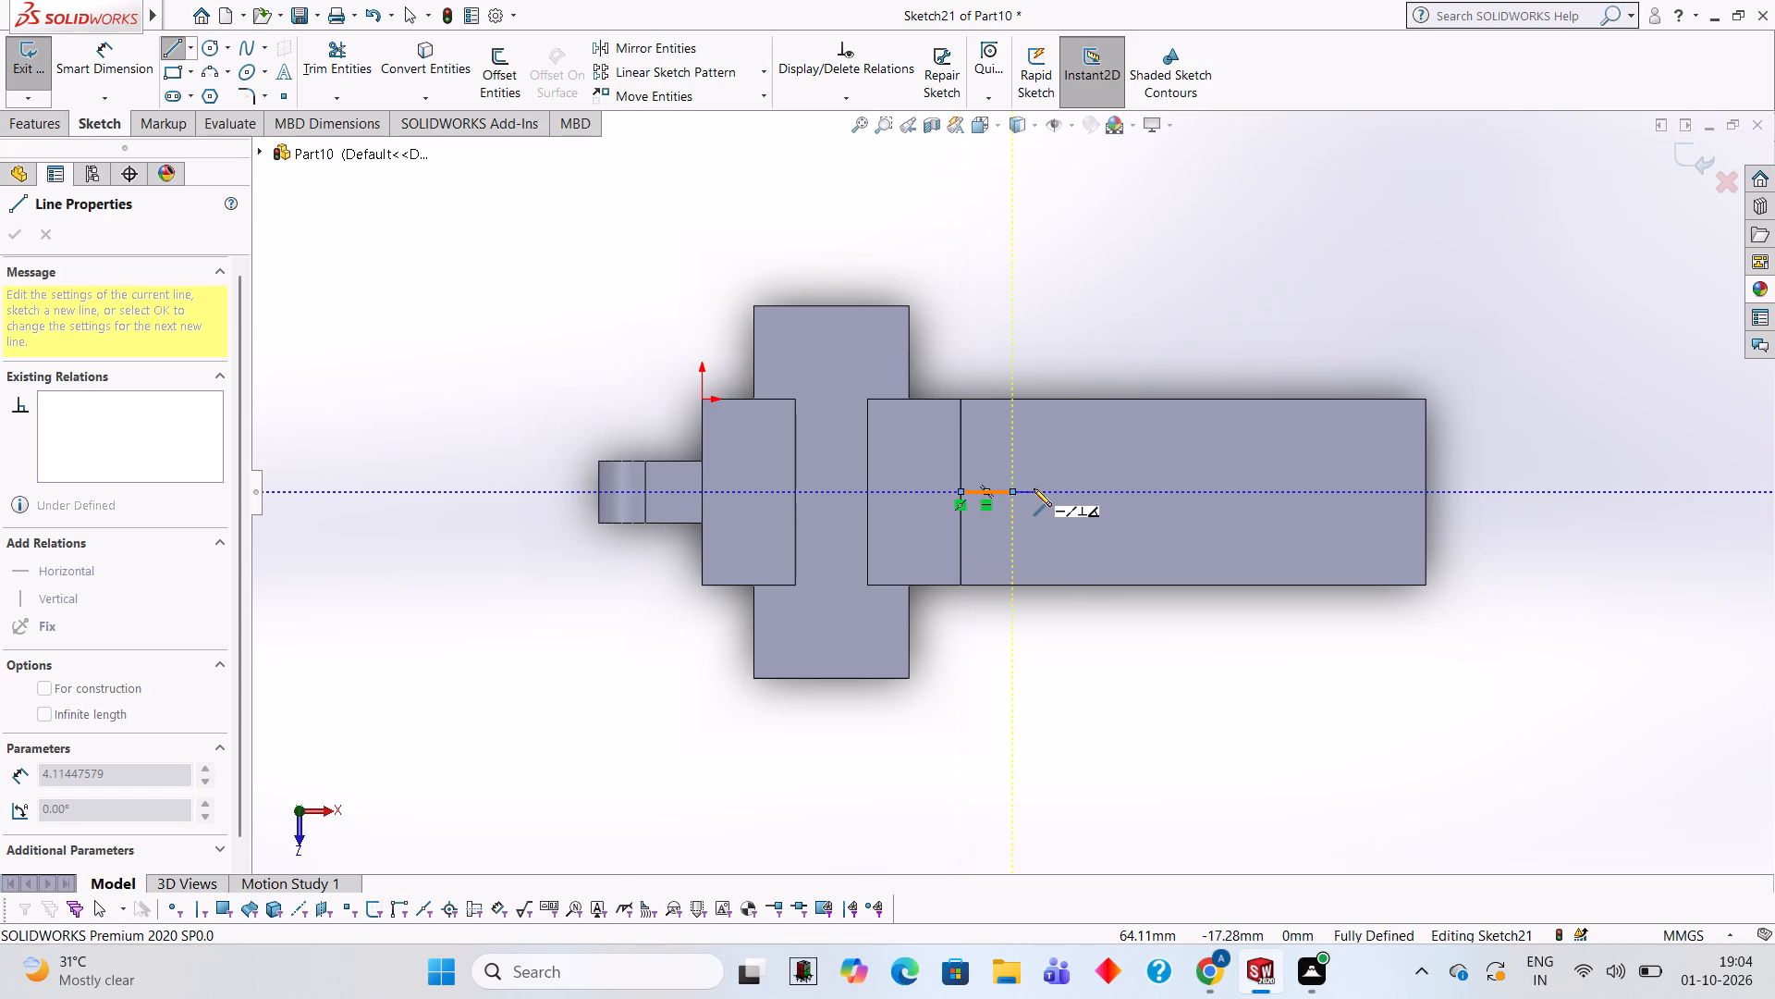
Draw a 25 mm diameter circle centred on the free end of the 10 mm line.
left_click(206, 48)
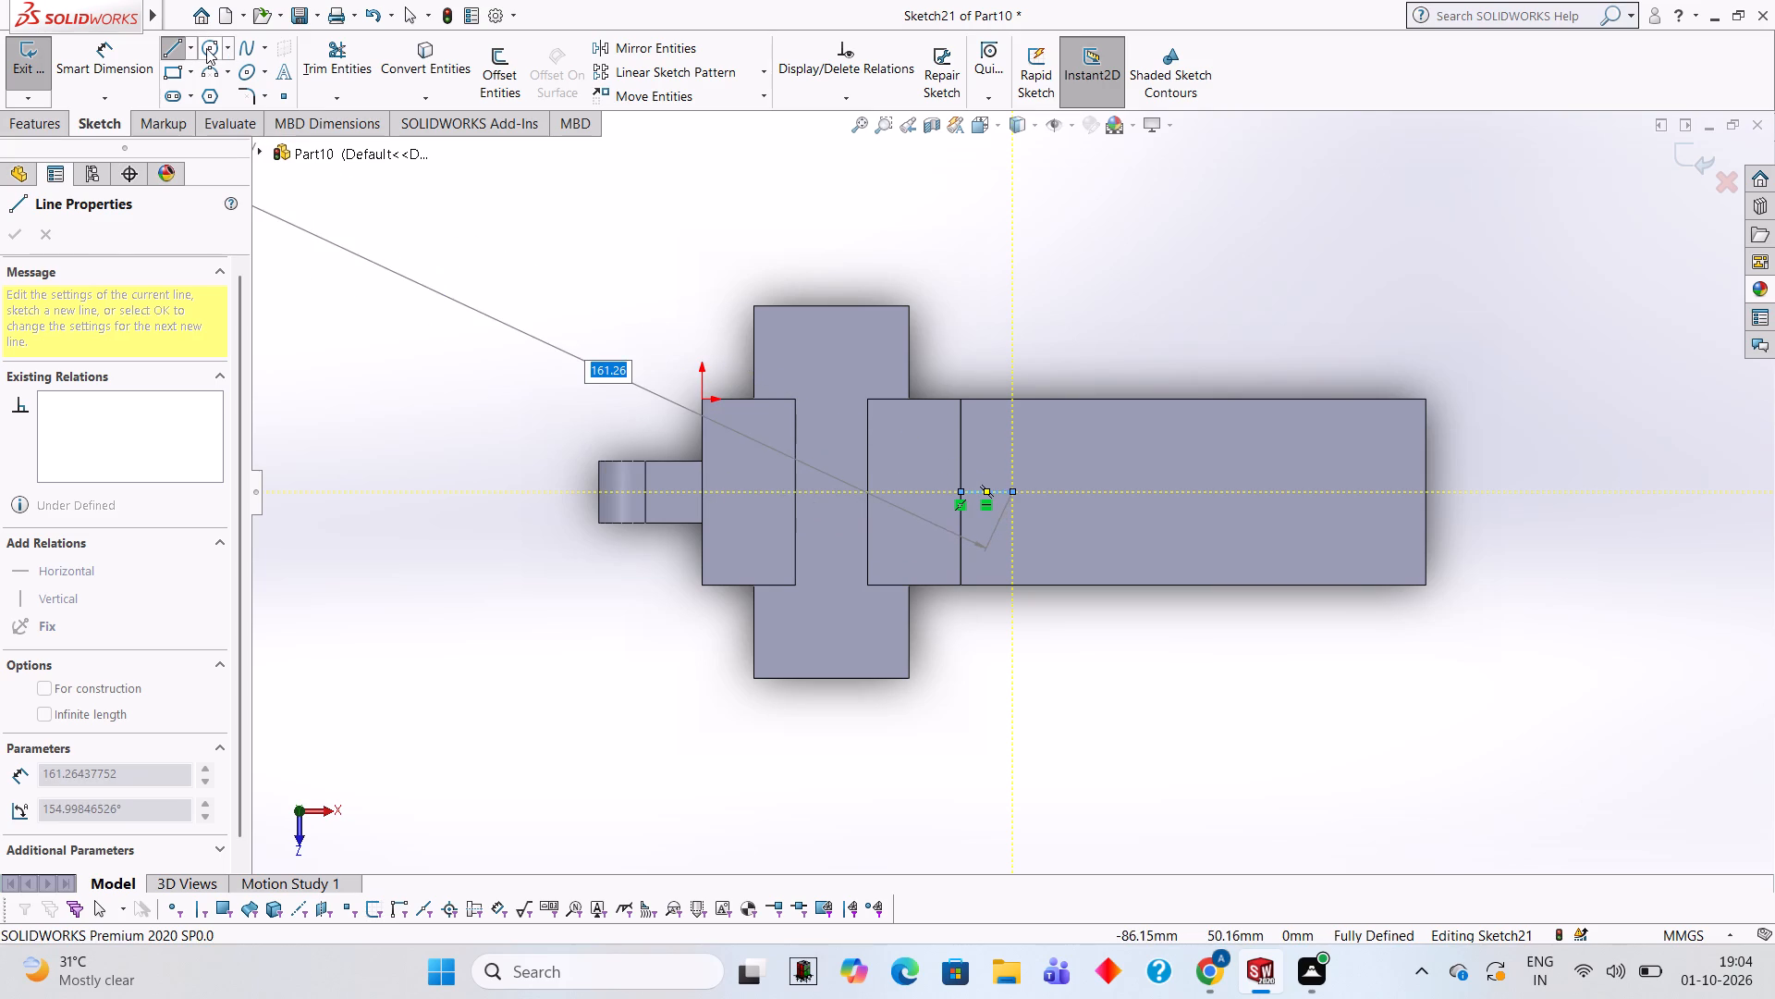
left_click(1012, 488)
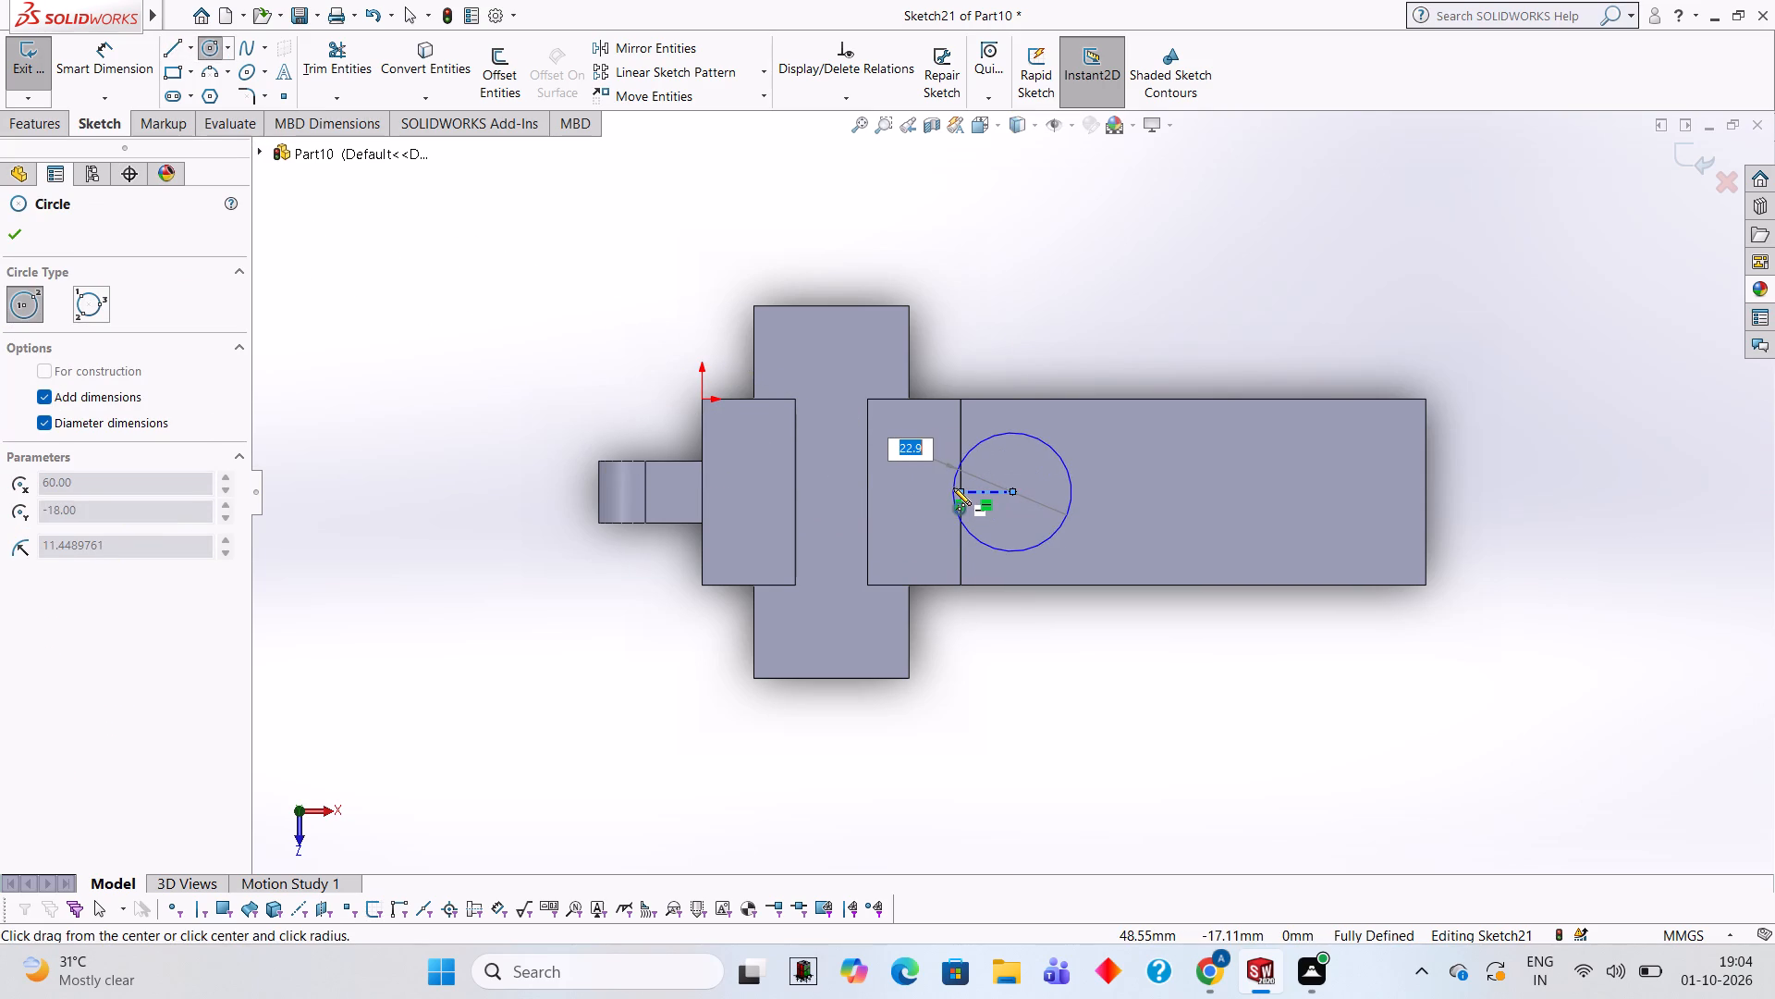
type("25")
key("Return")
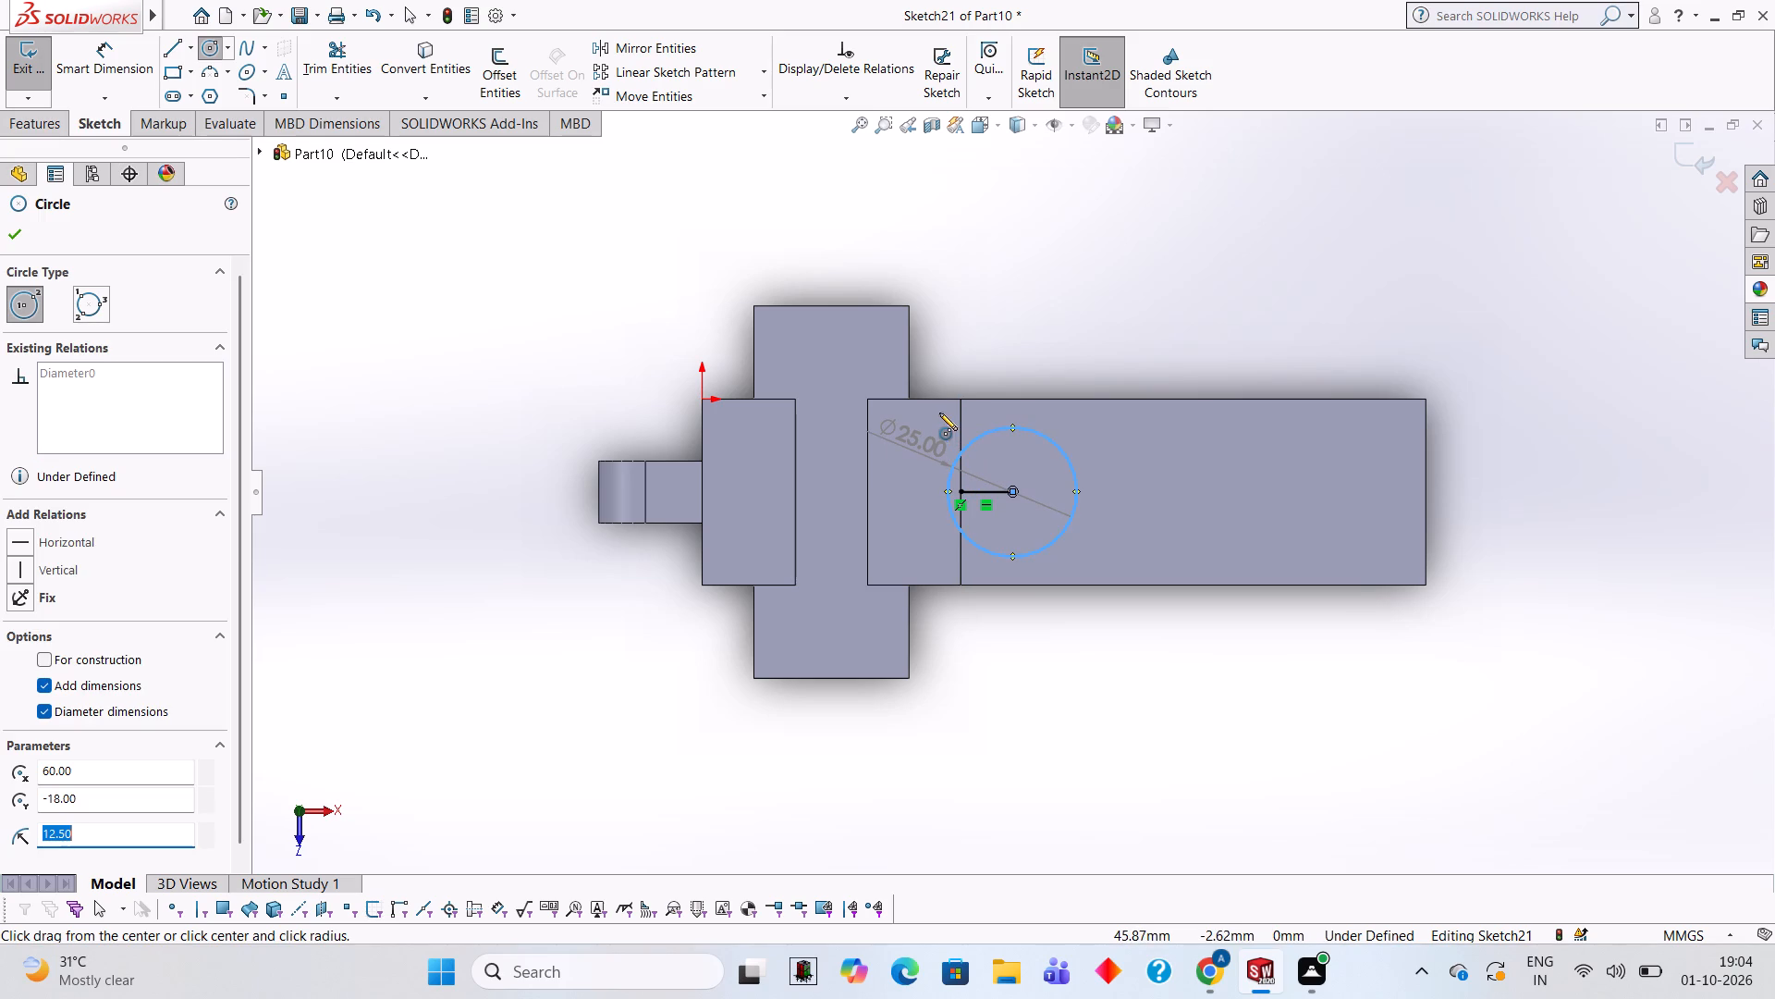
Draw two 10 mm horizontal lines joining the circle's opposite tangent points to the upright's edge, linked by a 25 mm line along that edge.
left_click(164, 51)
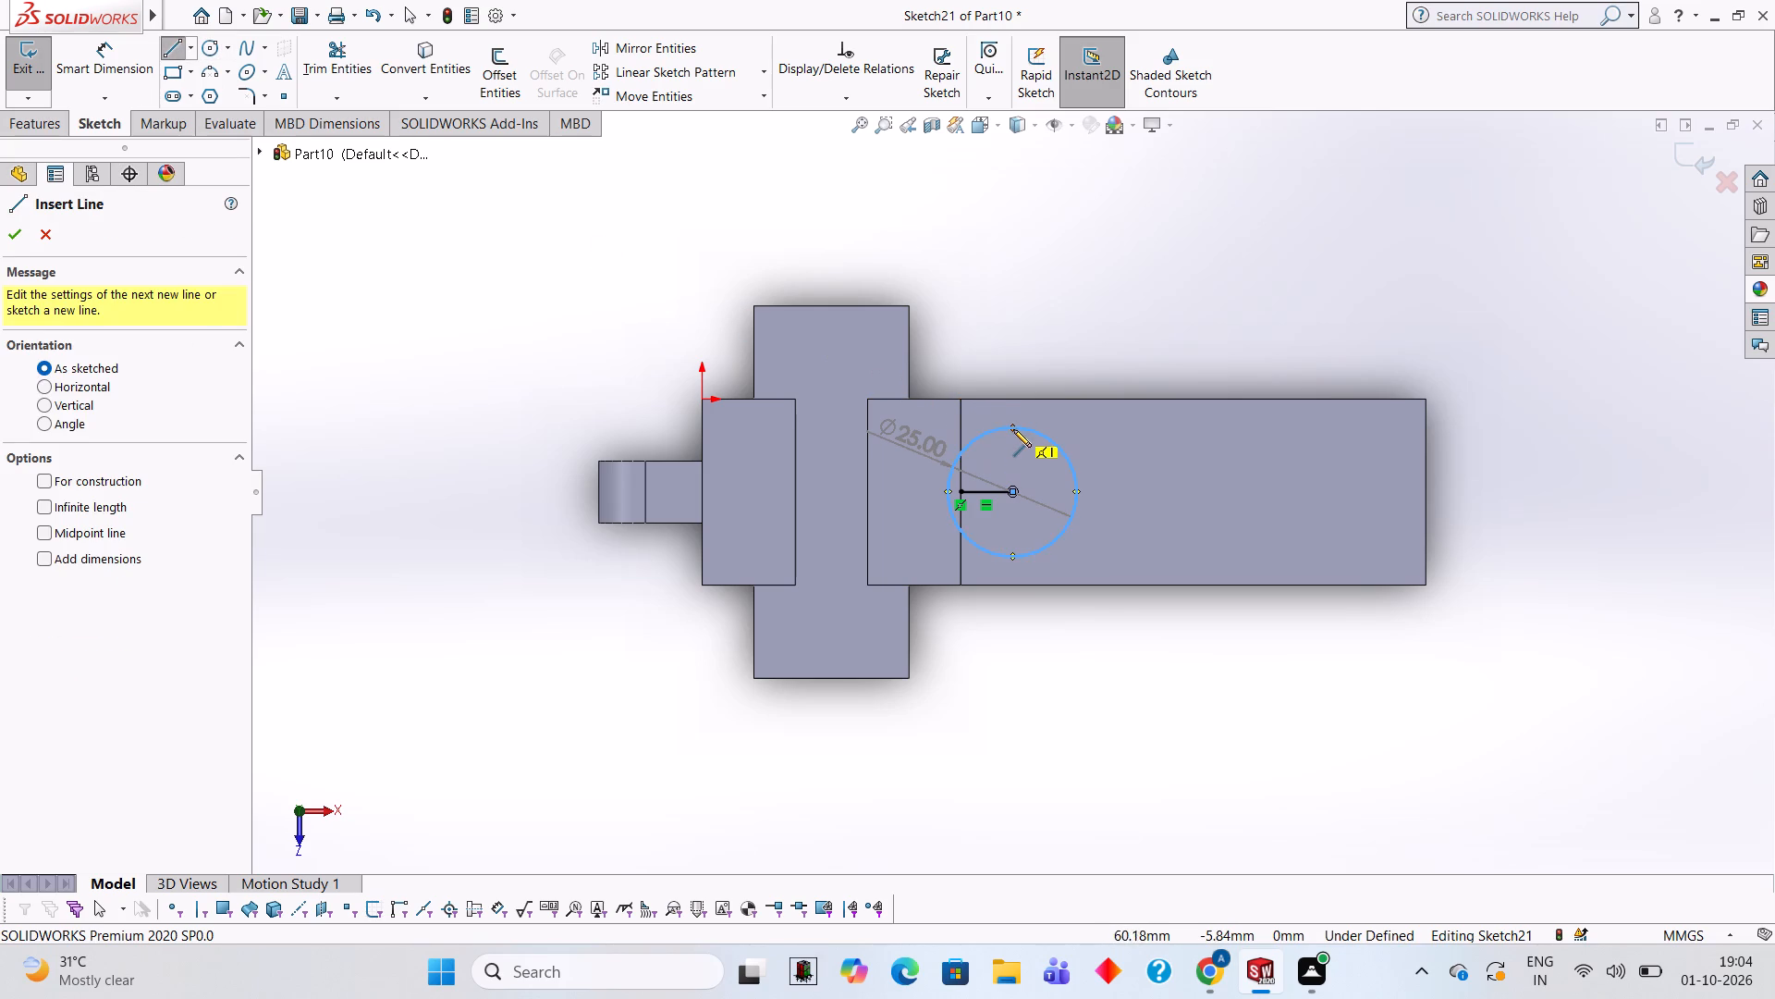
left_click(1010, 426)
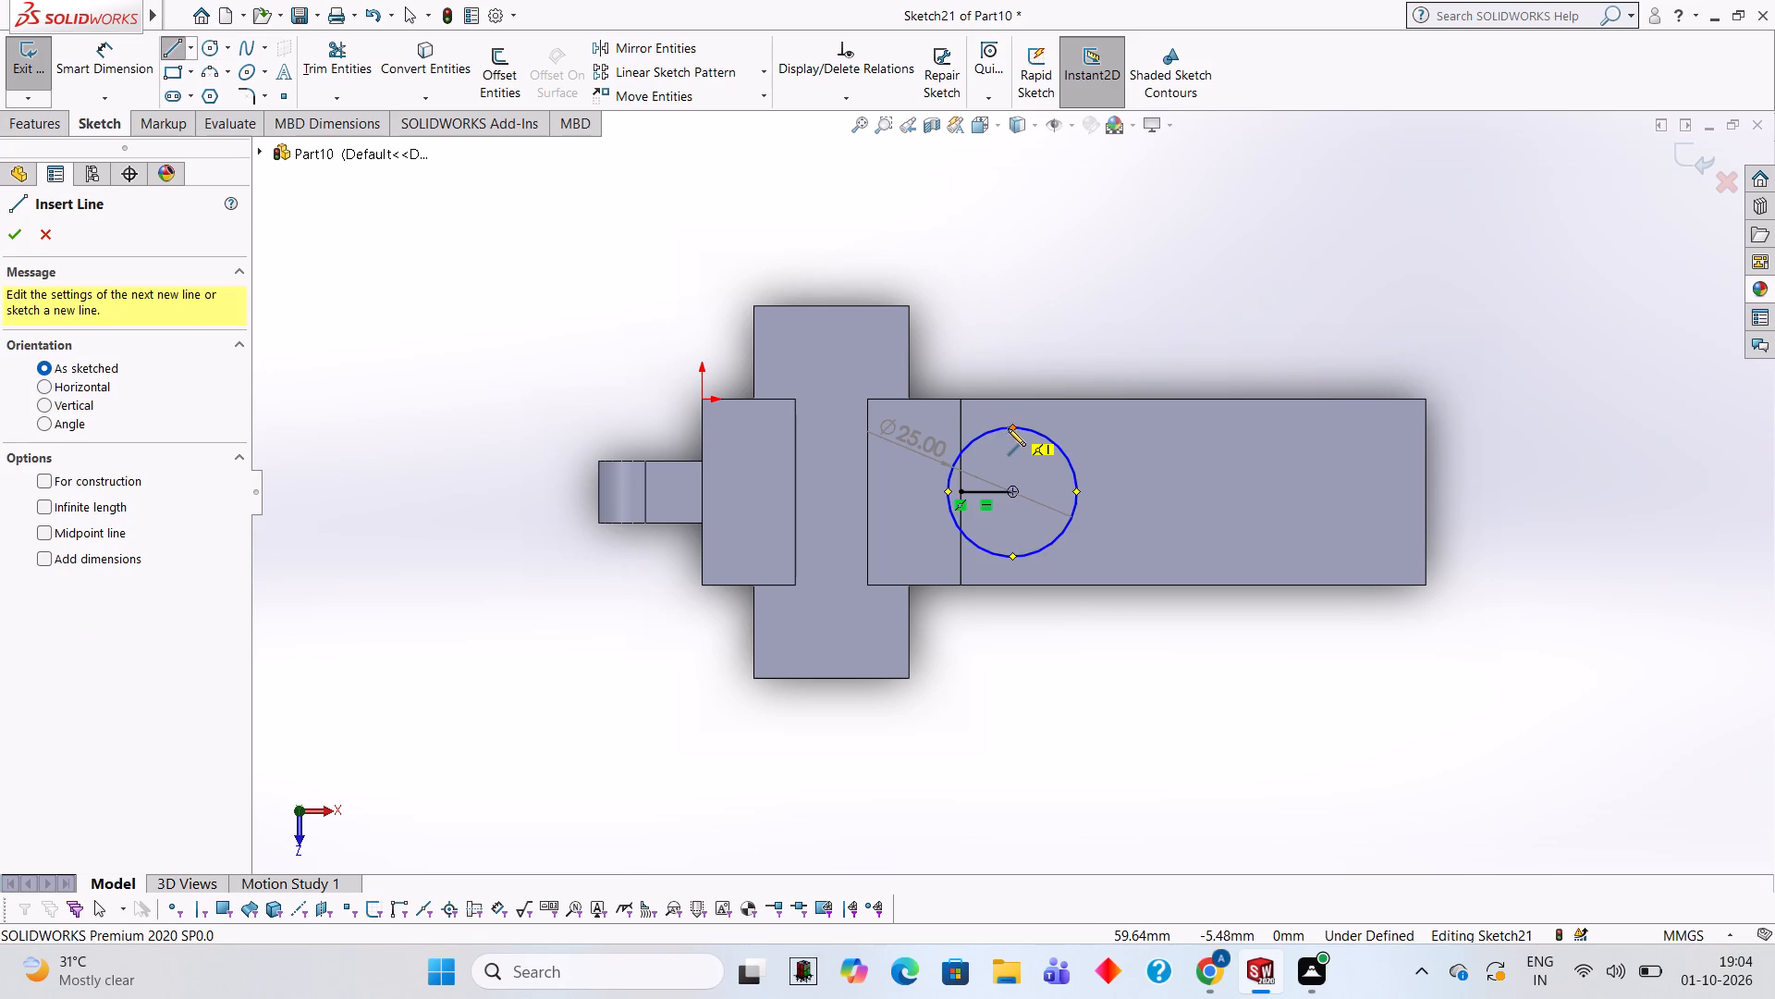
left_click(959, 425)
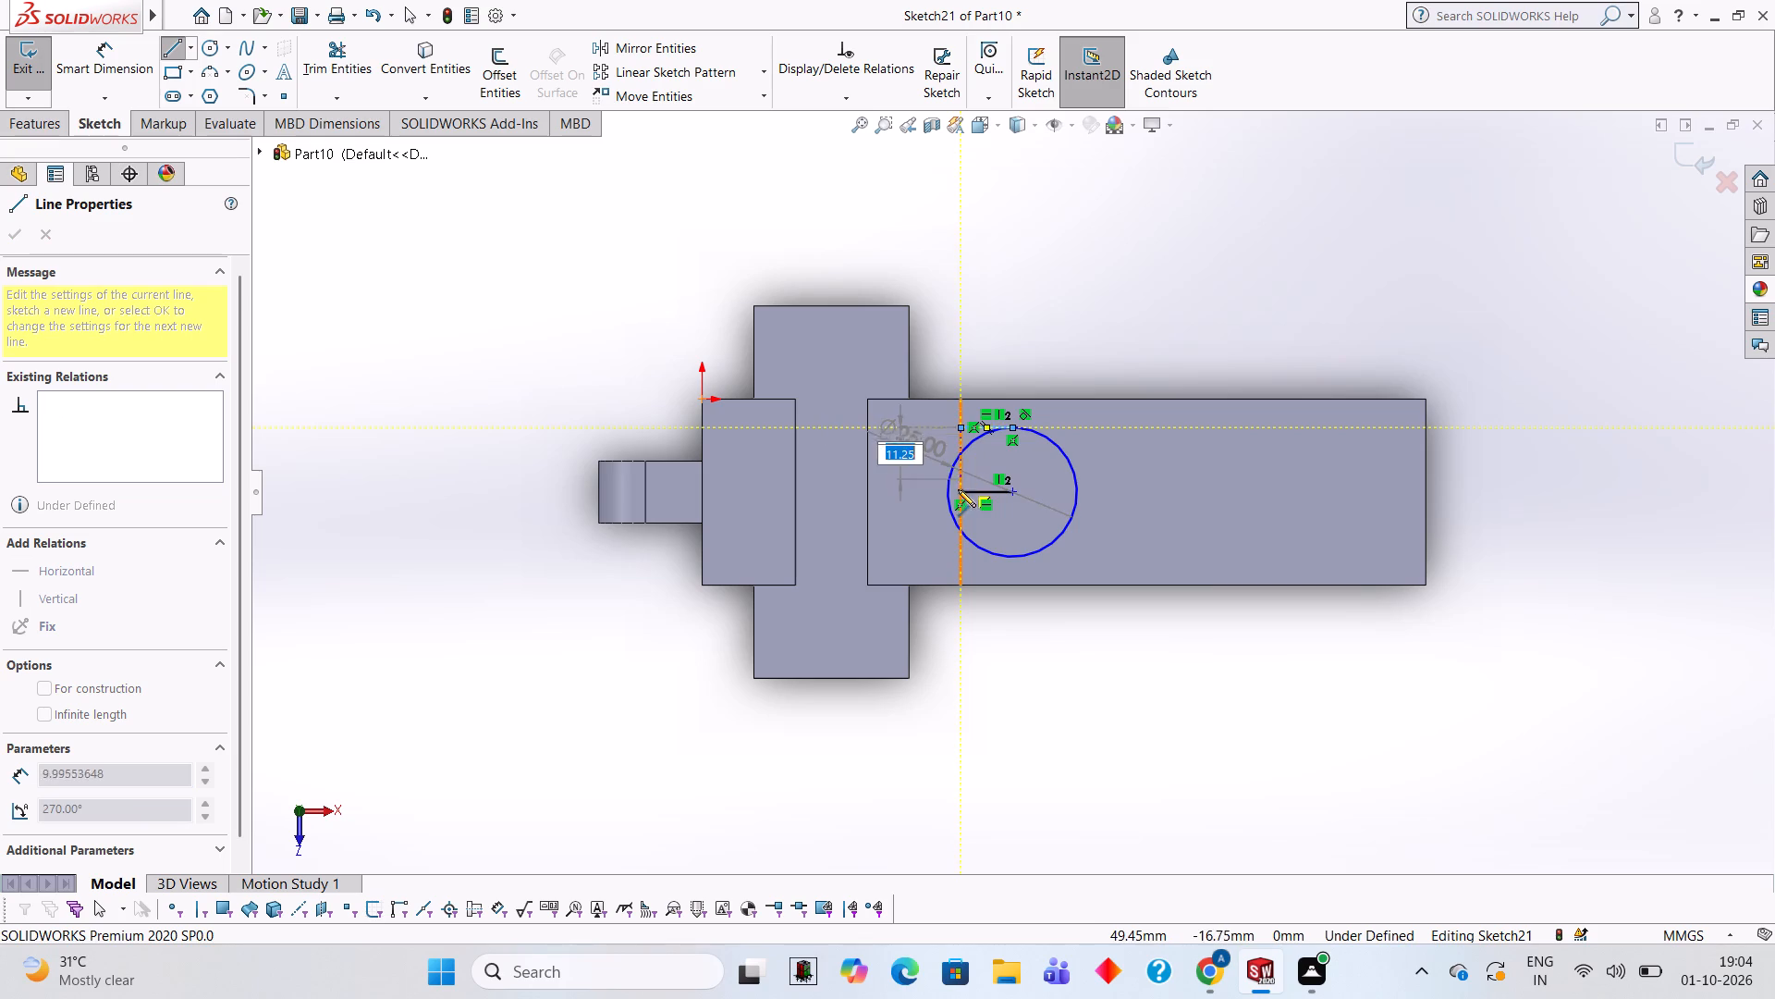
left_click(956, 554)
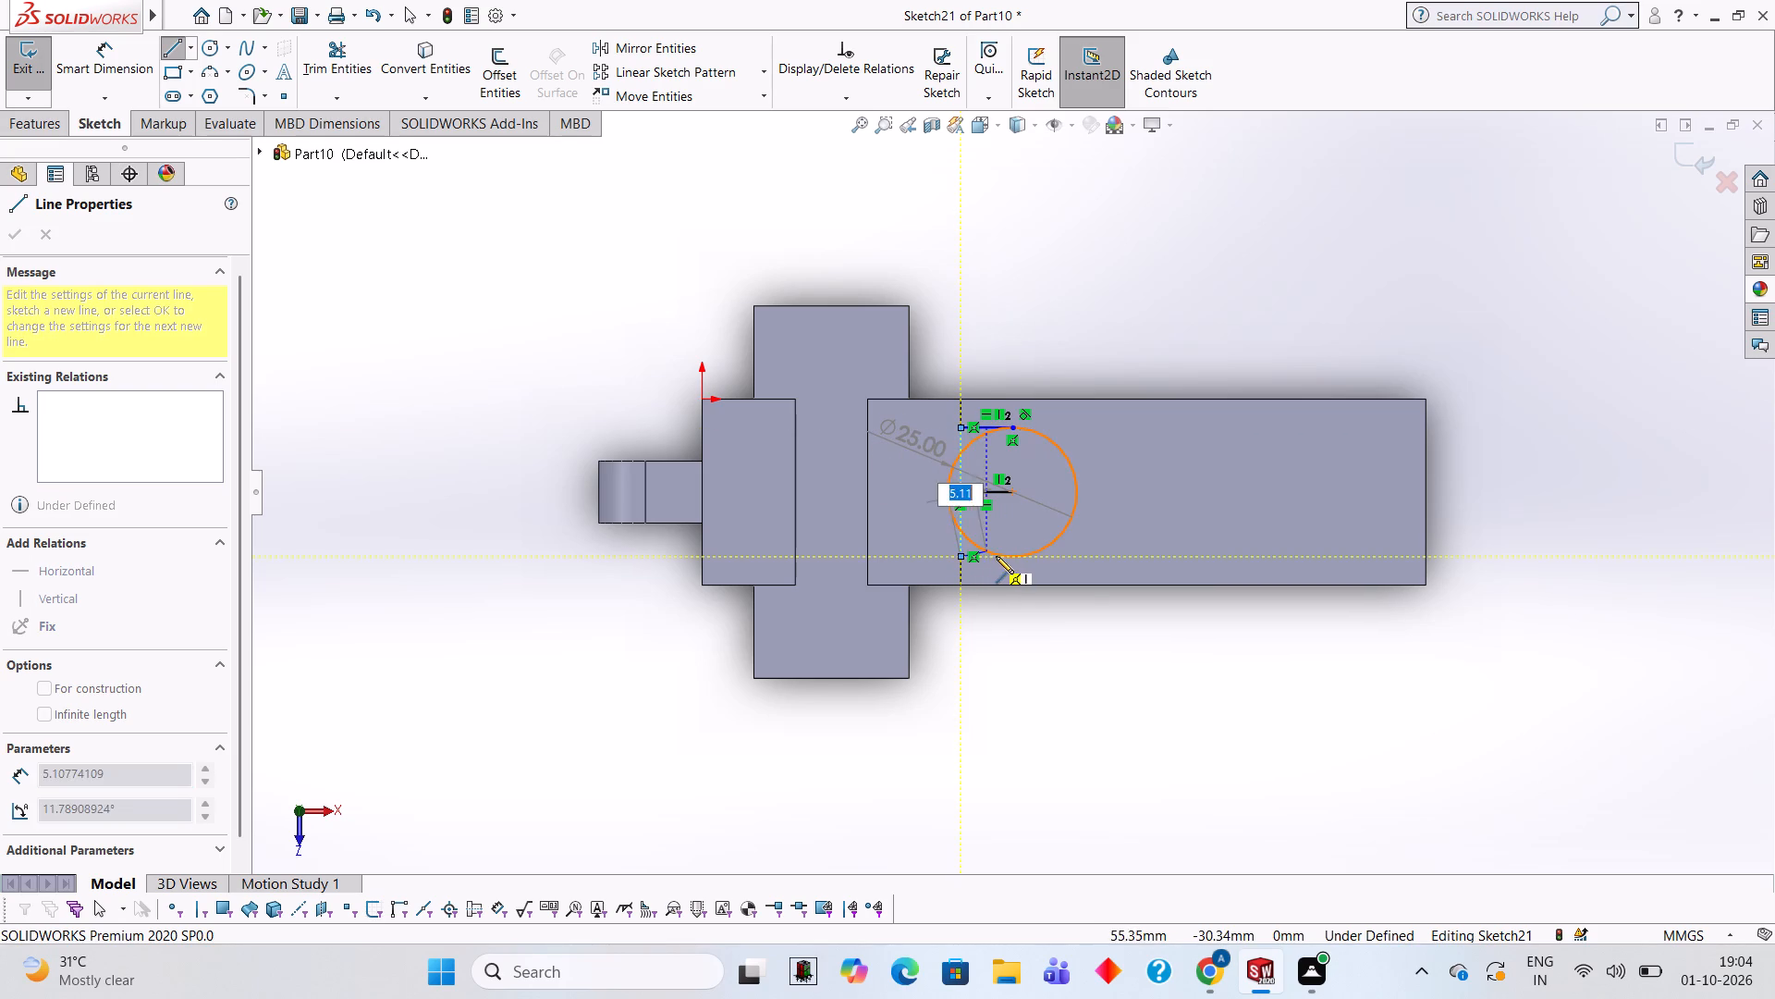
left_click(1011, 554)
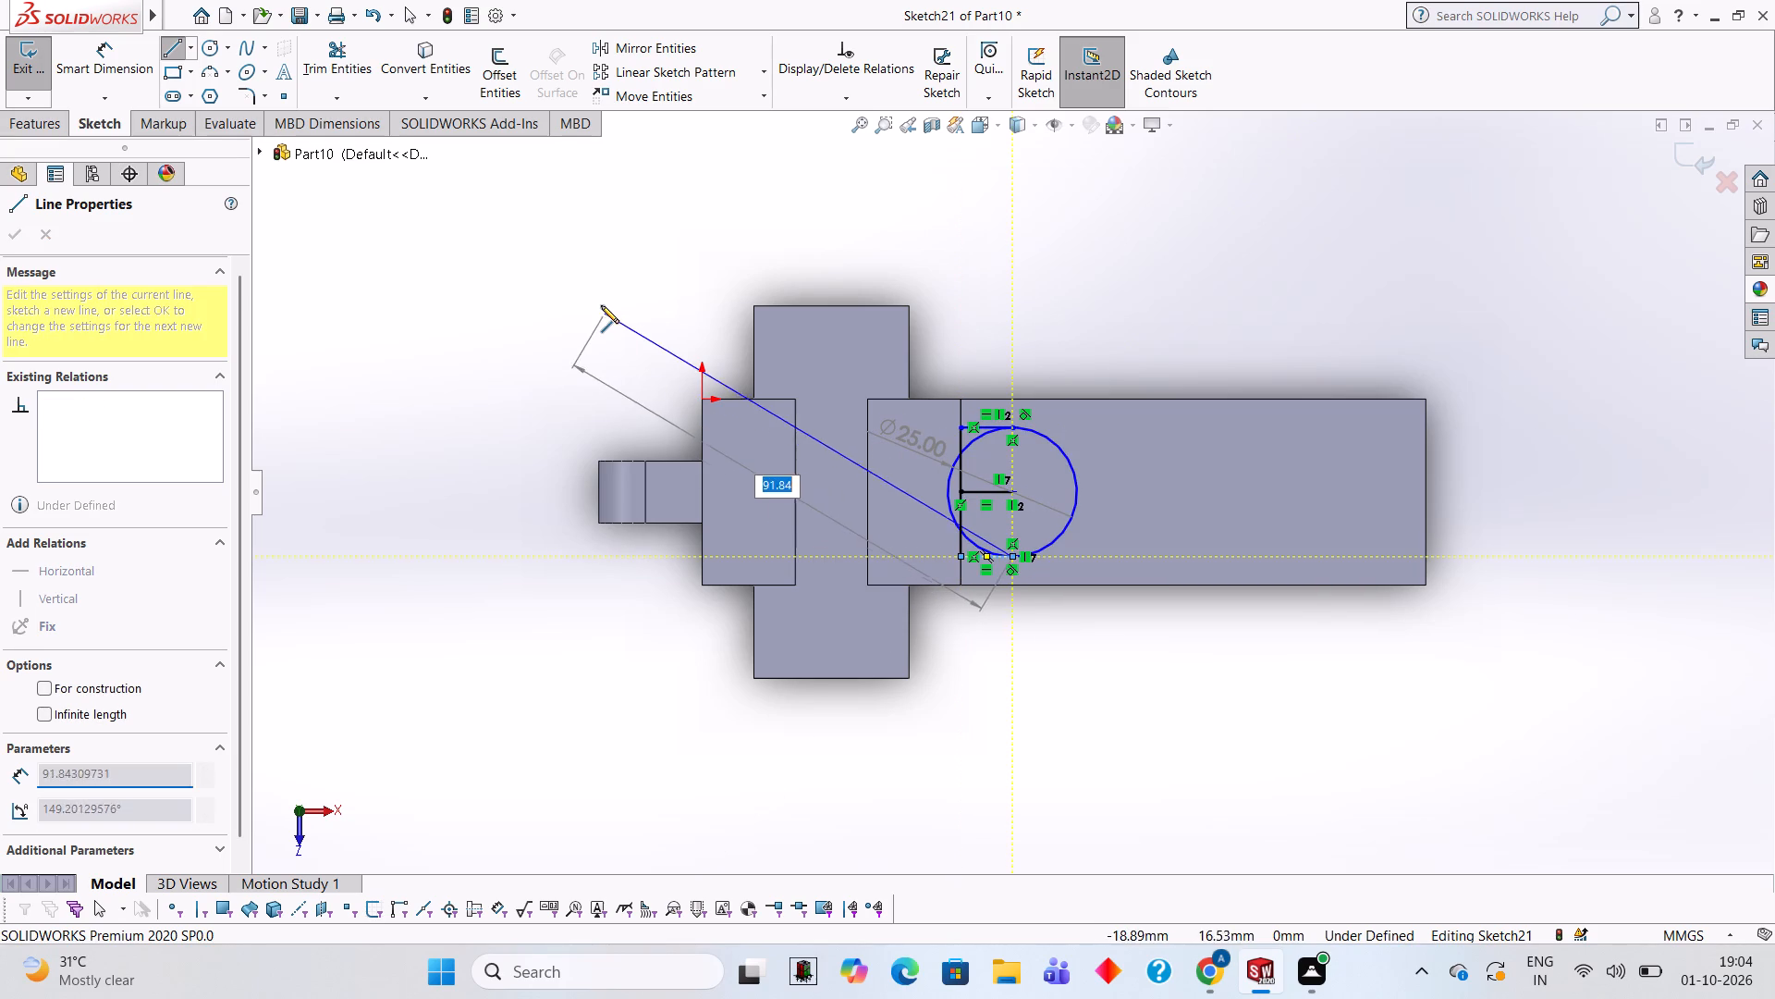
Trim away the circle's half nearest the upright and the 10 mm centre line, leaving a closed D-shaped profile.
left_click(349, 68)
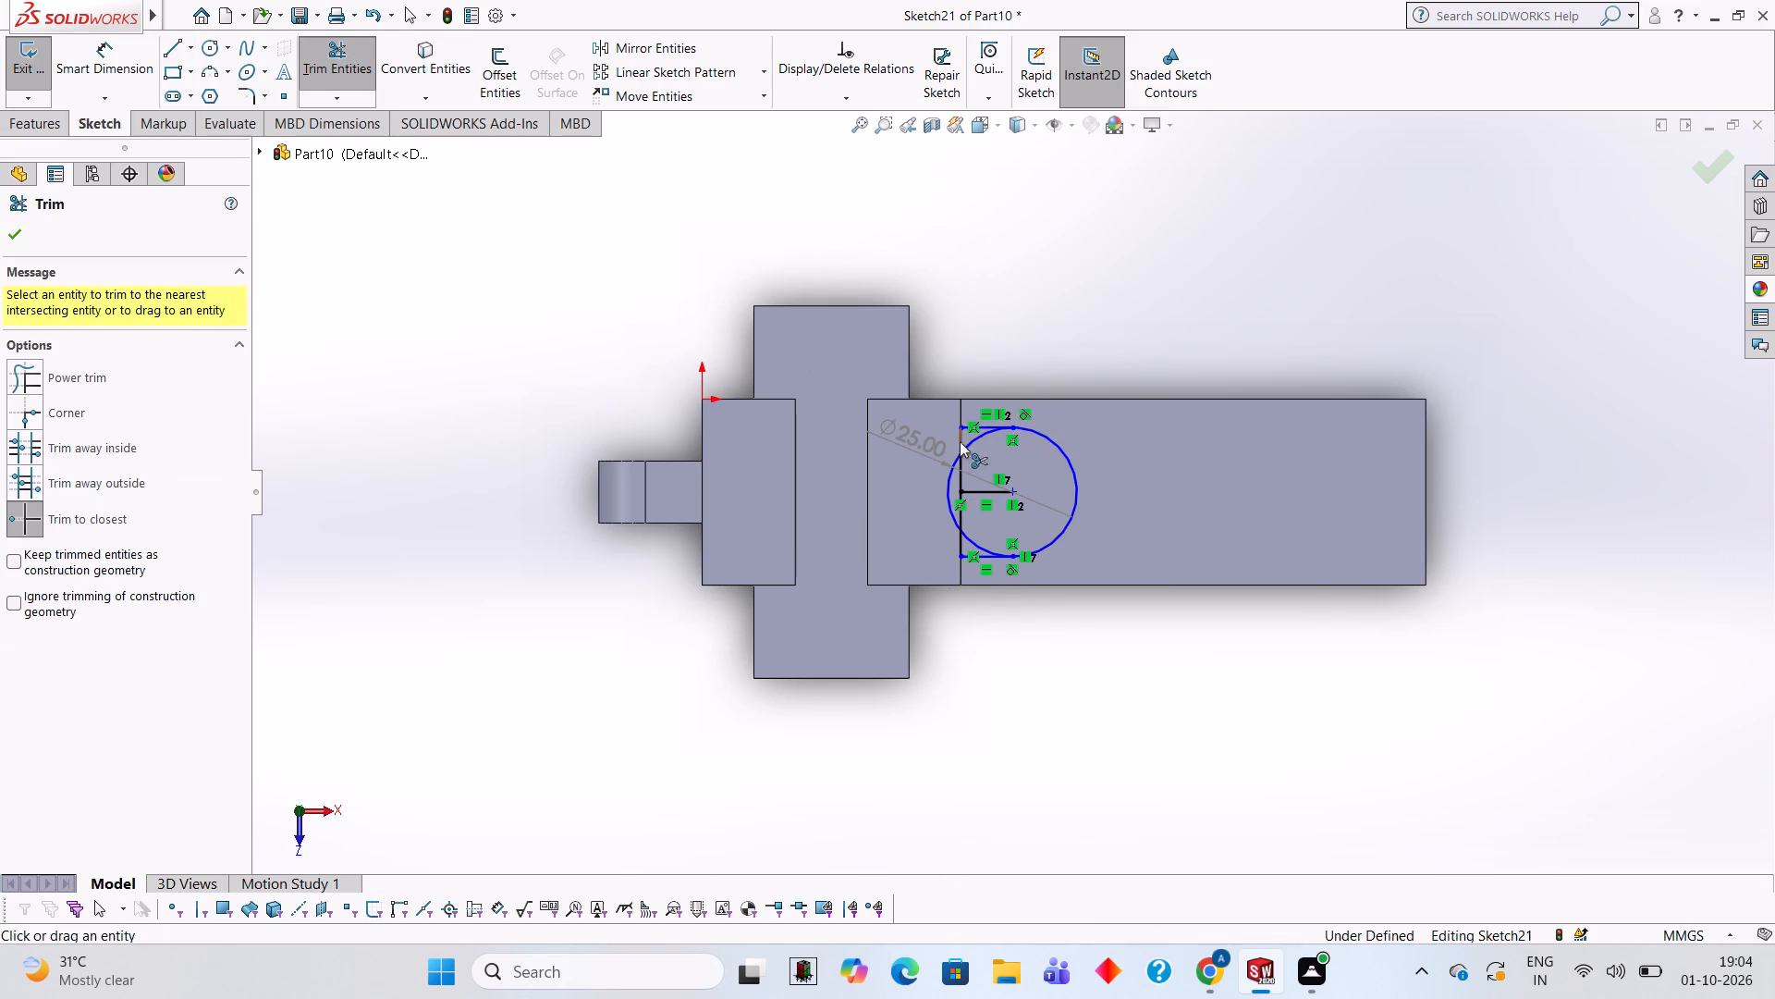
left_click(949, 499)
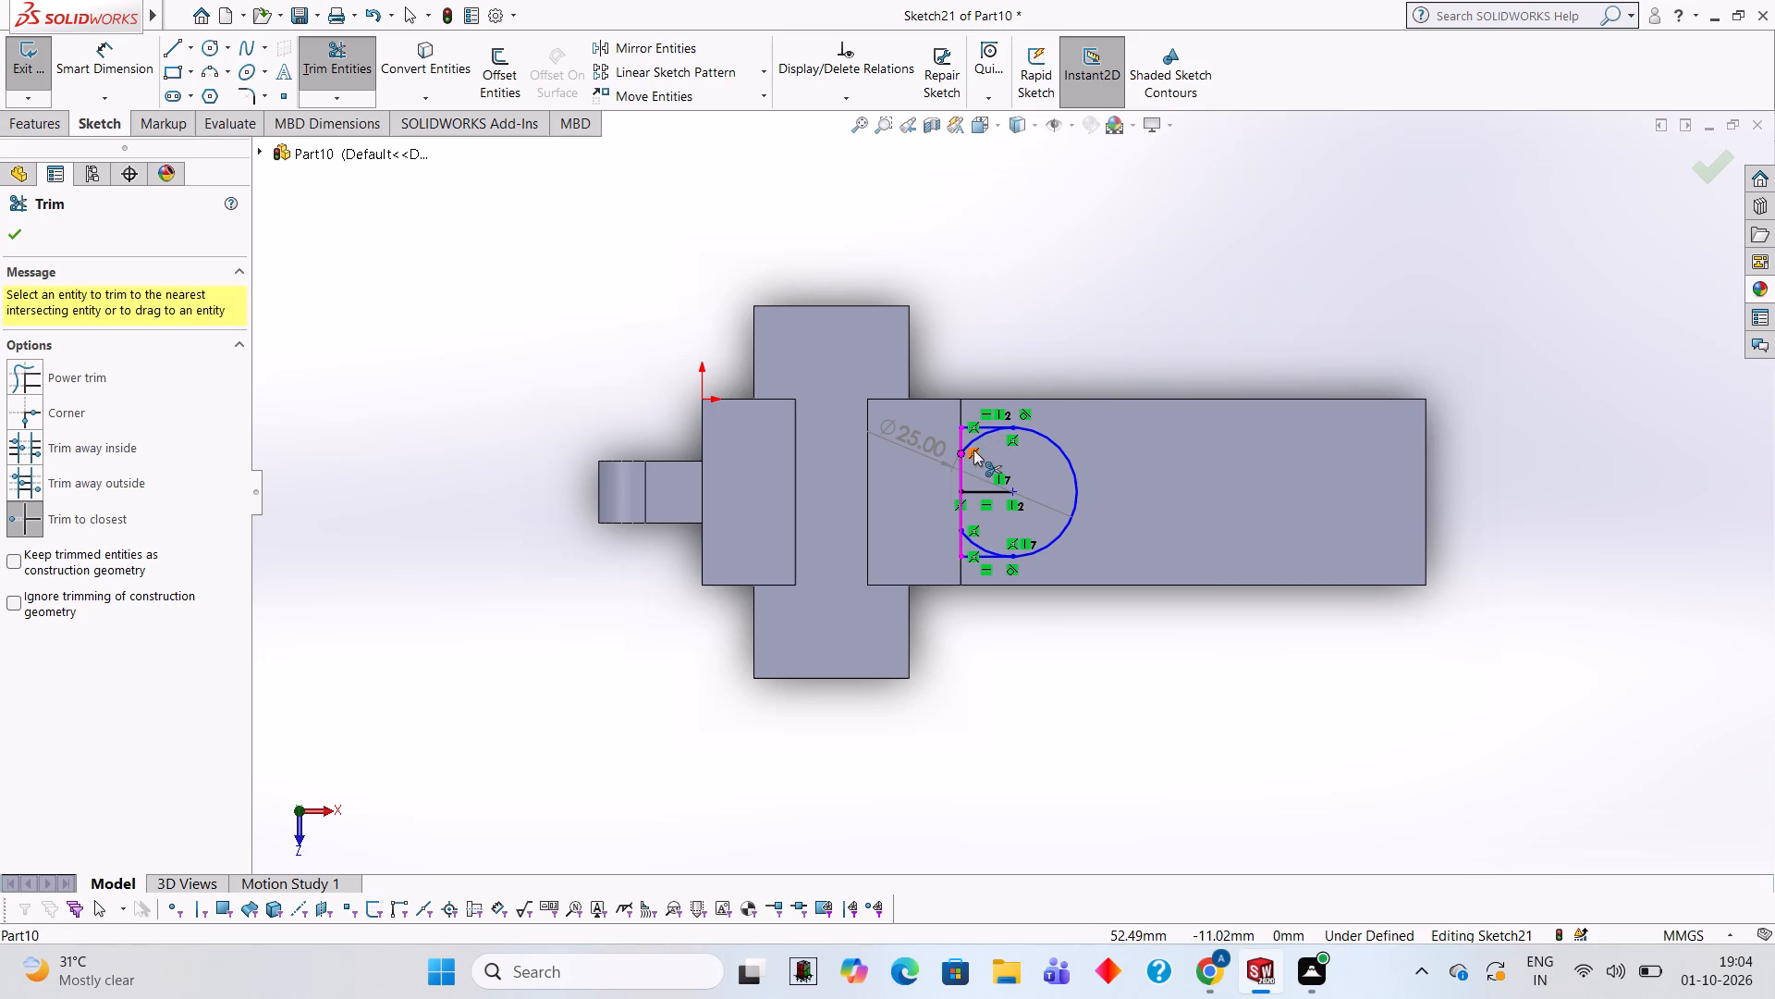
left_click(979, 436)
left_click(991, 490)
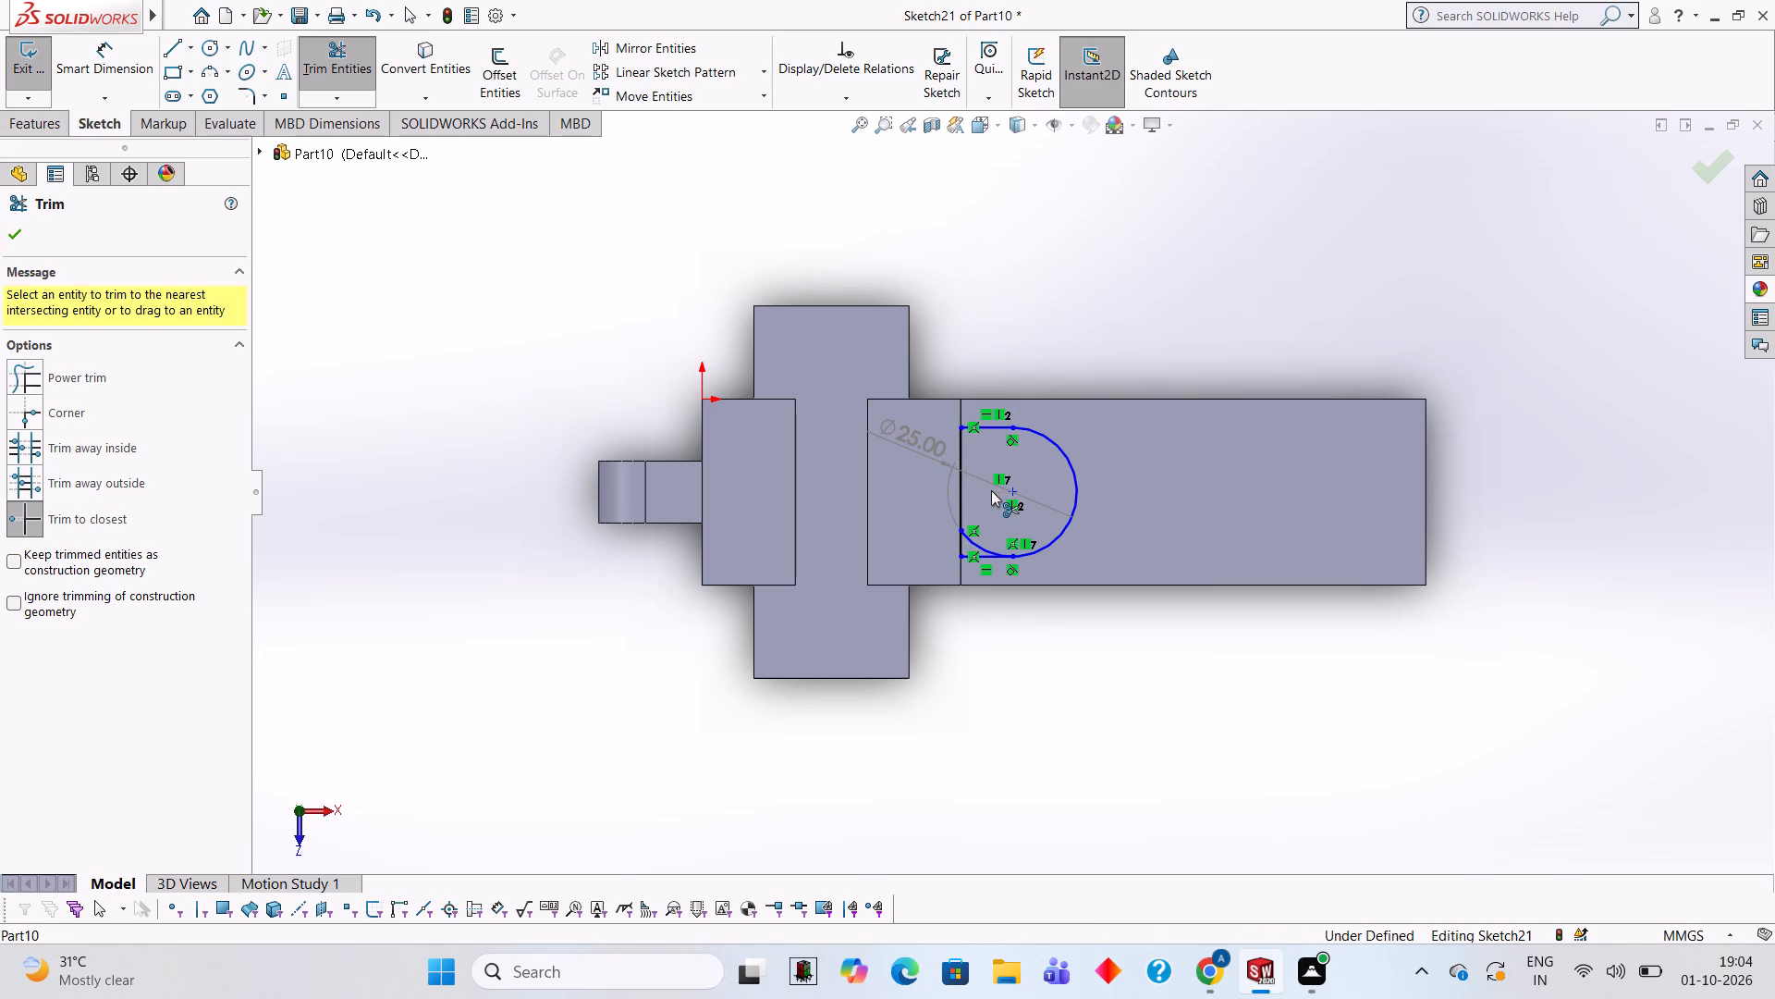
left_click(973, 548)
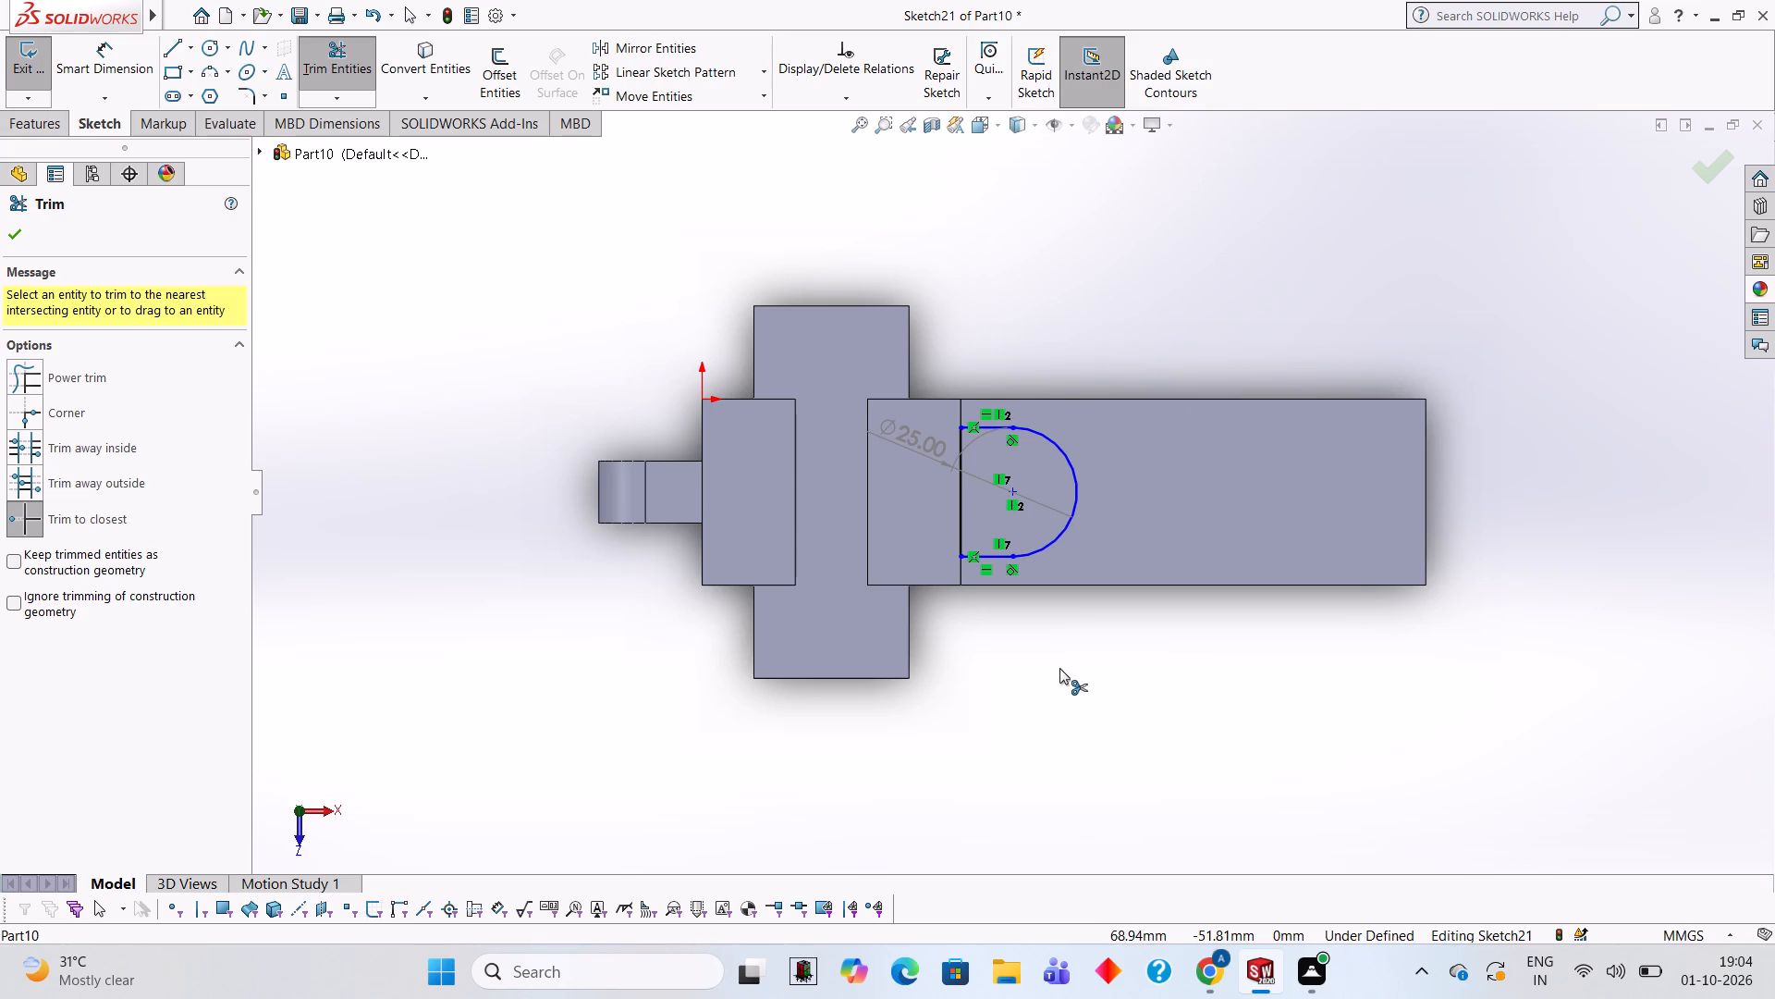
Extrude the D-shaped profile upward as a boss to a blind depth of 3 mm, merged with the base block.
middle_click_drag(1059, 668, 1036, 383)
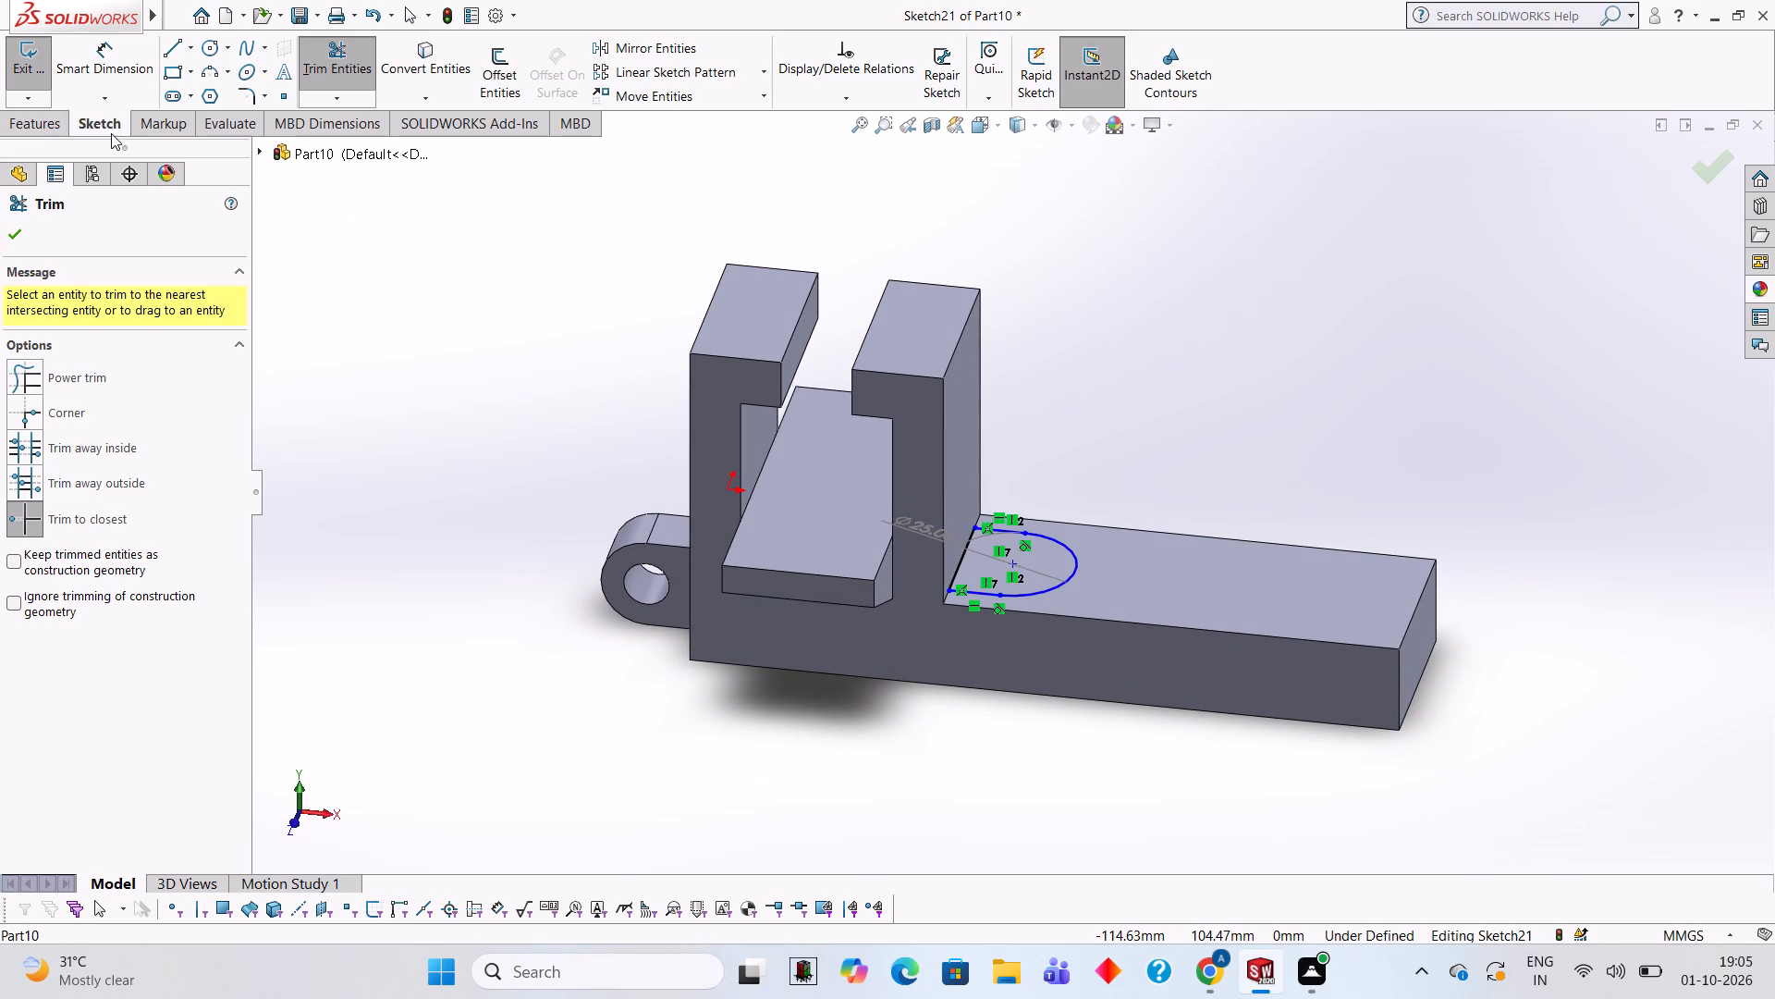
left_click(57, 132)
left_click(43, 68)
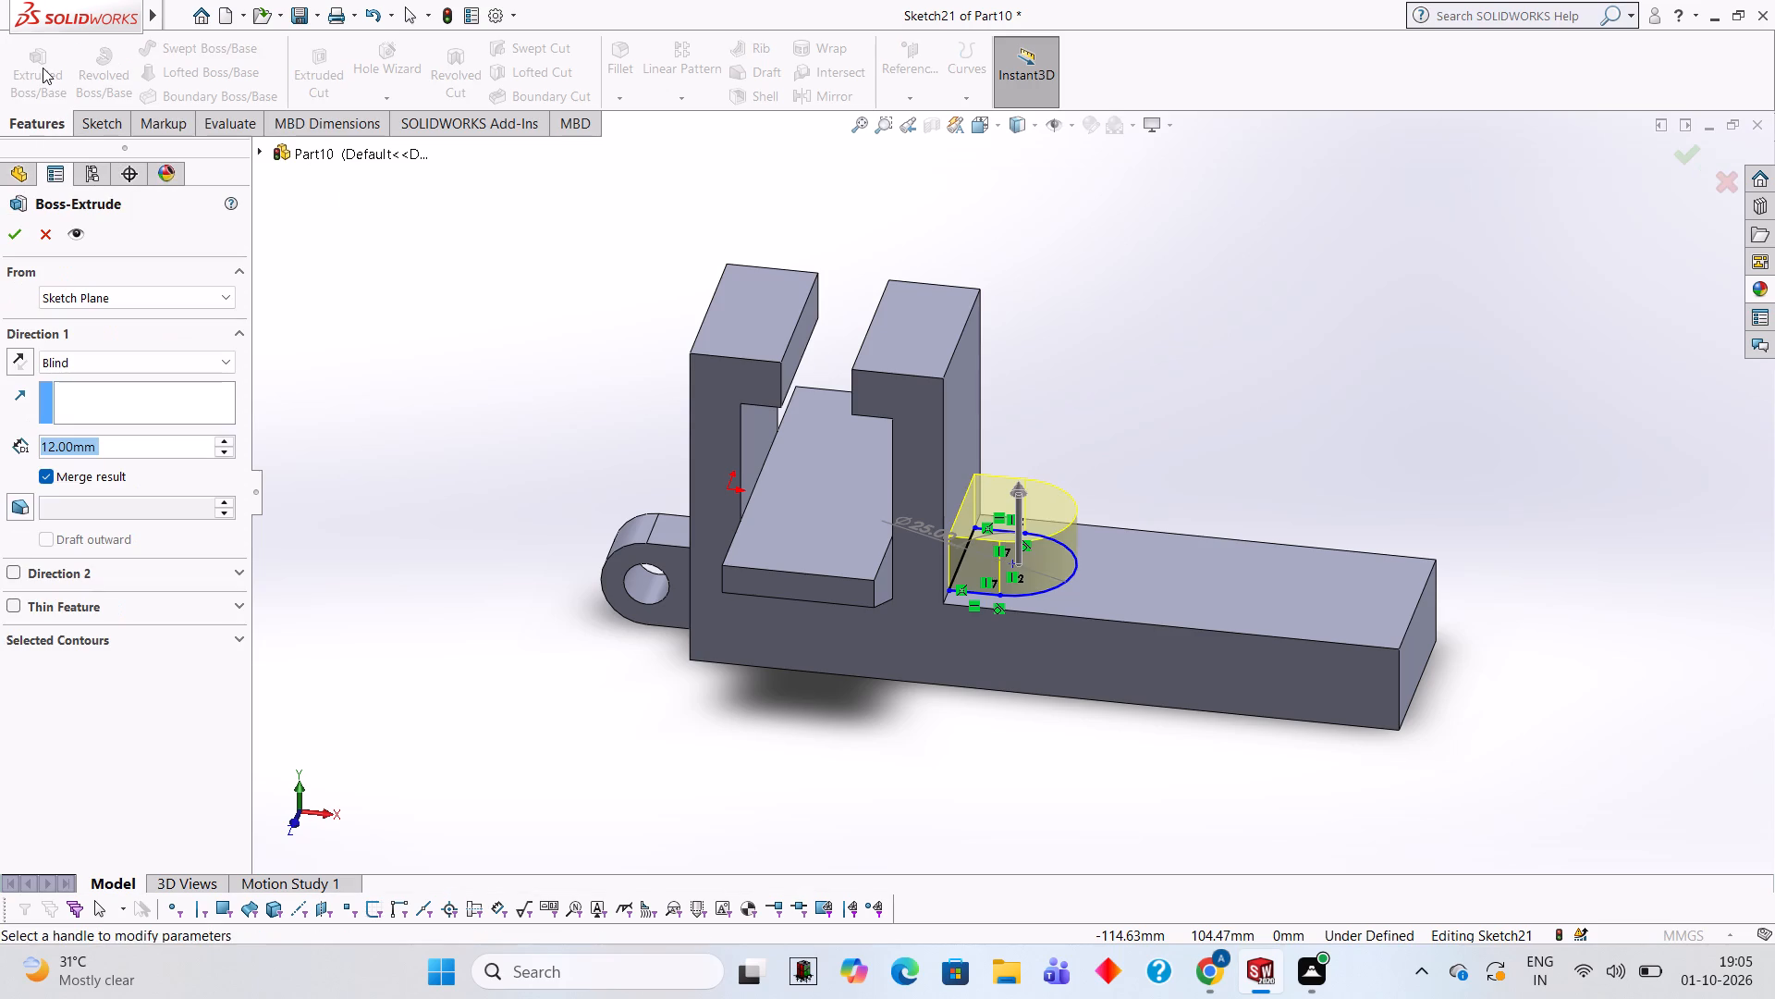
key("3")
key("Return")
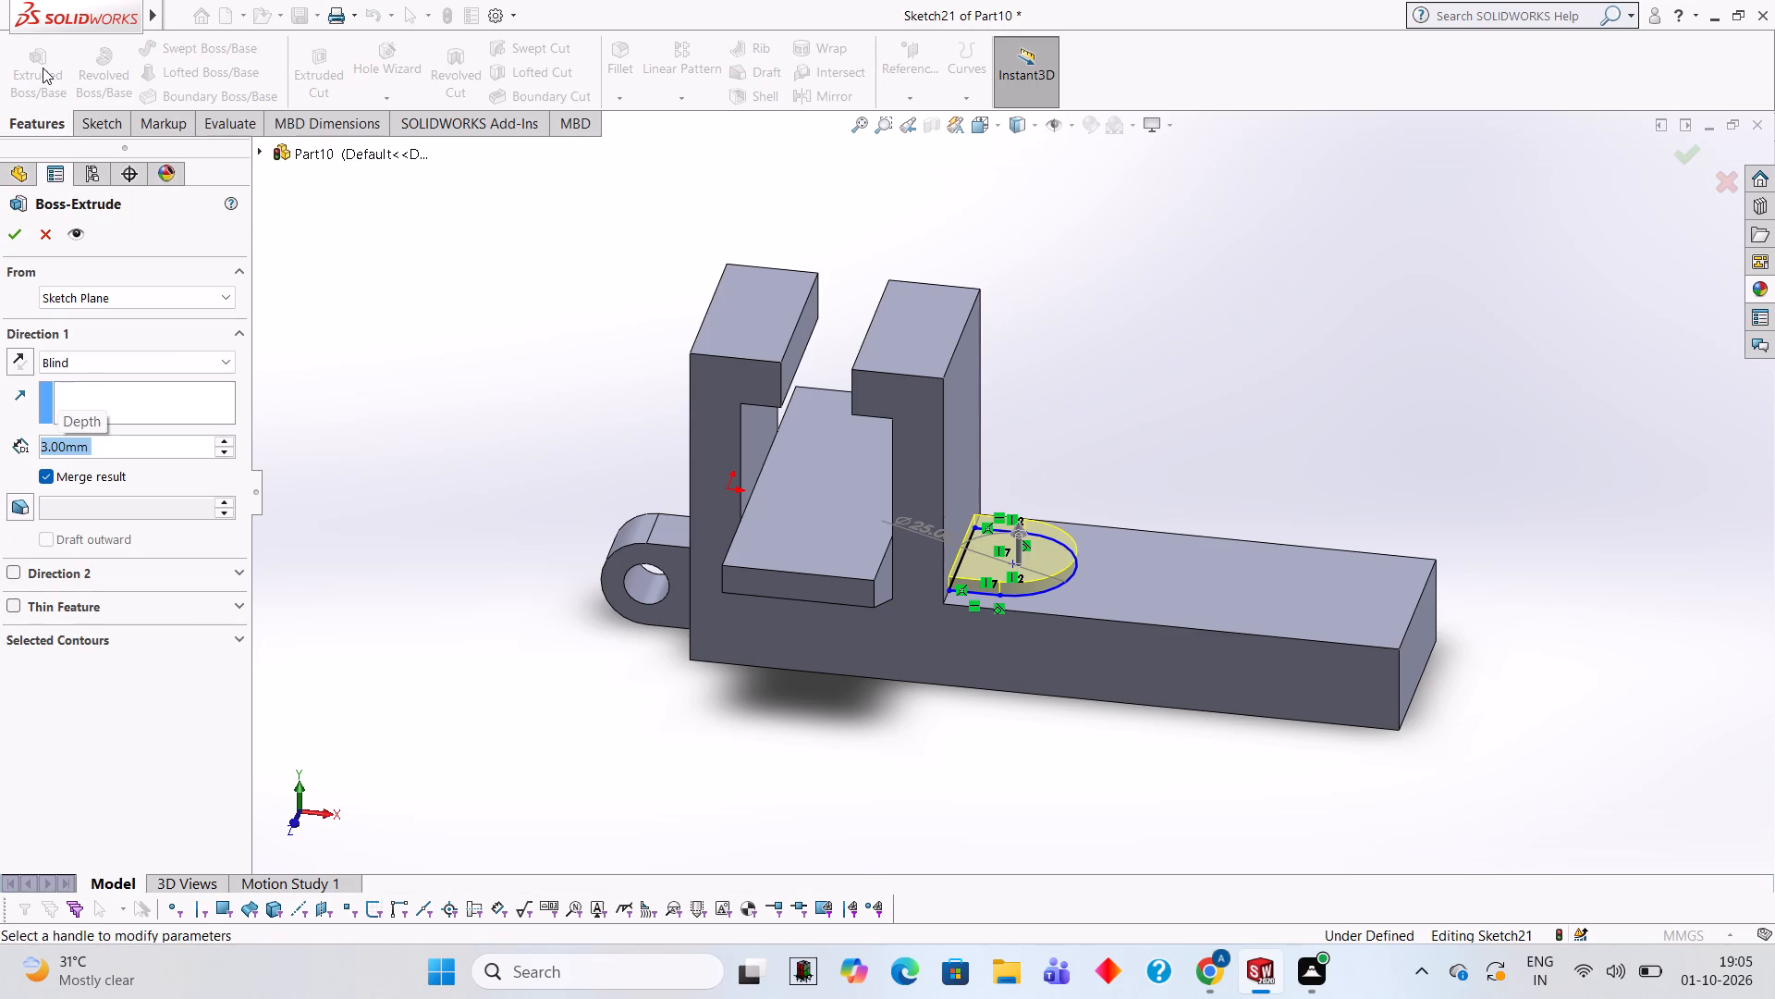
left_click(4, 247)
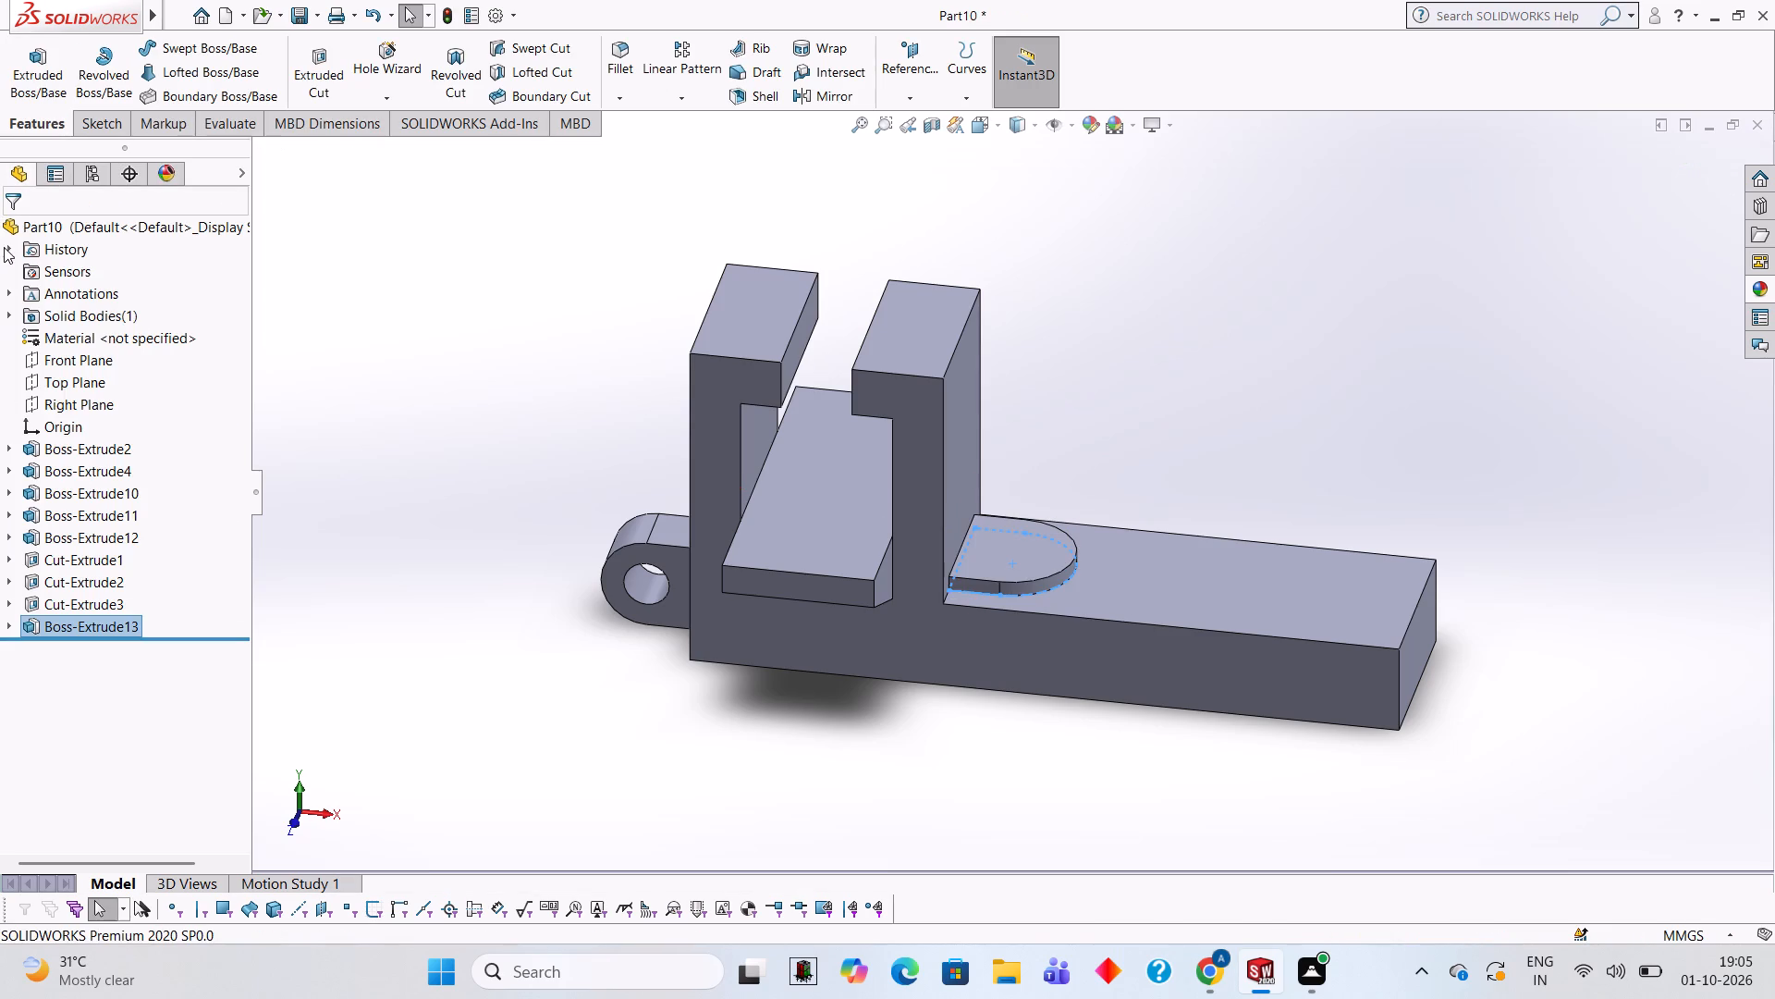
On the base block's top face, sketch a 60 mm horizontal line from the D-shaped pad's arc centre toward the block's free end.
left_click(513, 406)
middle_click_drag(521, 411, 545, 428)
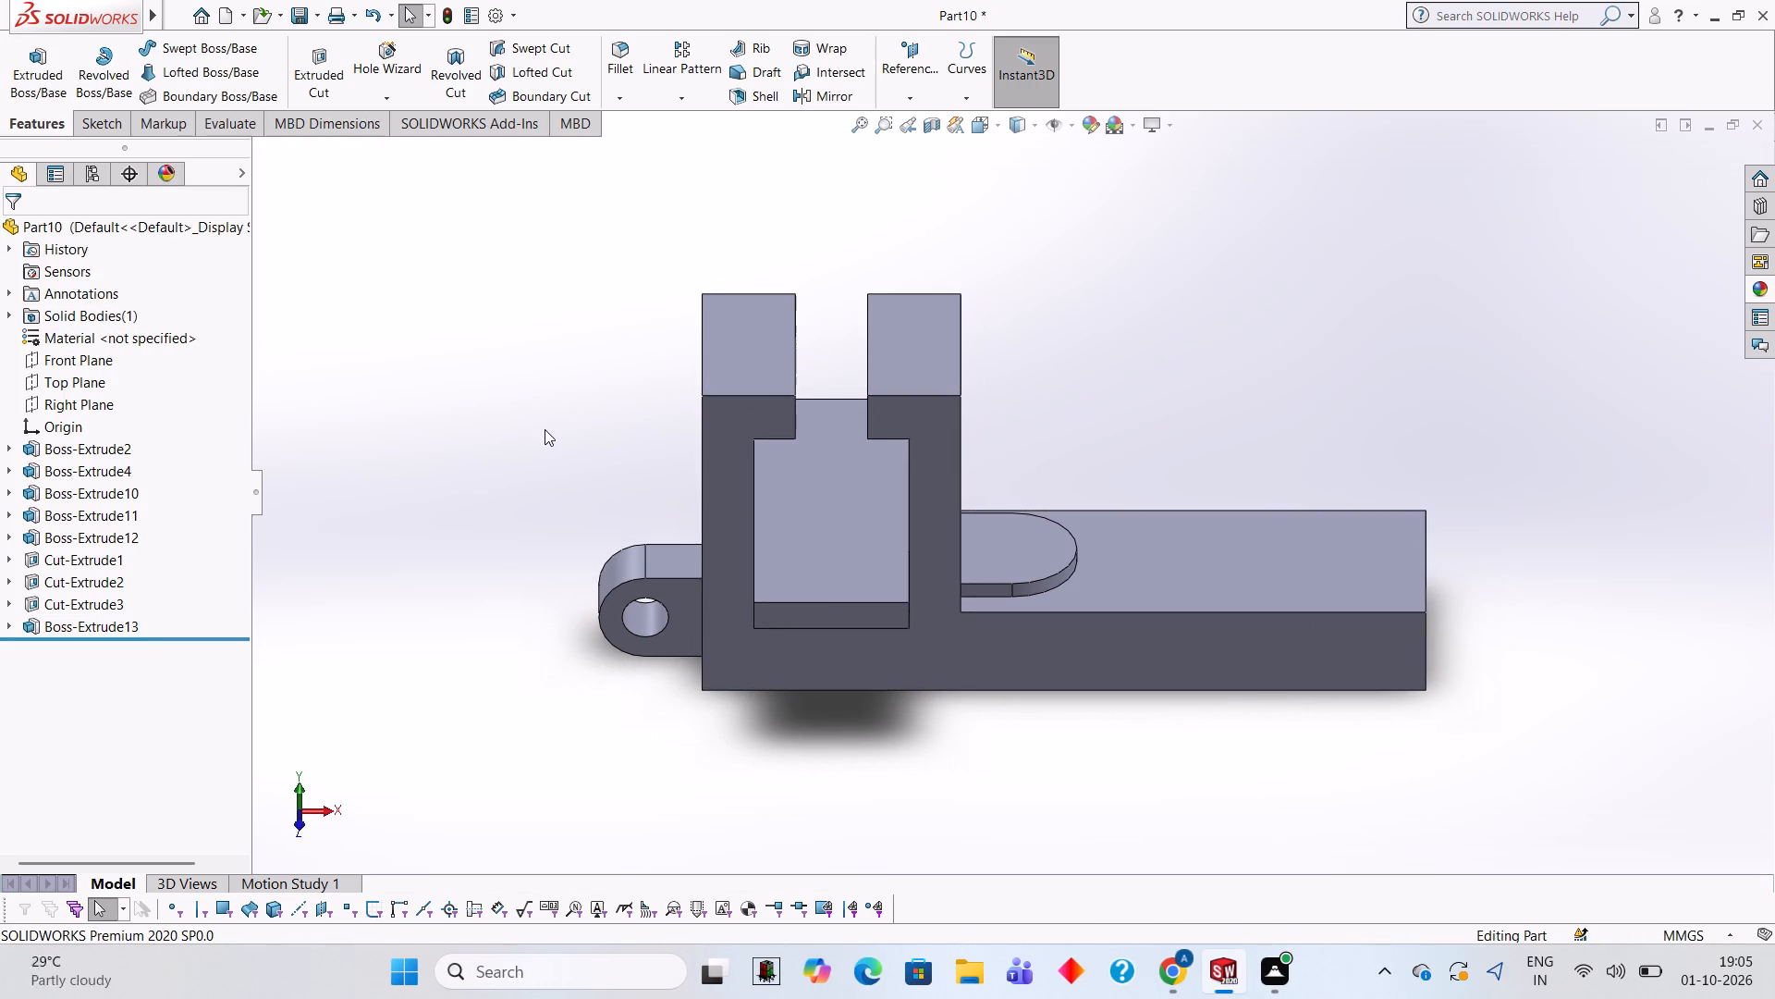
middle_click_drag(1275, 375, 1318, 394)
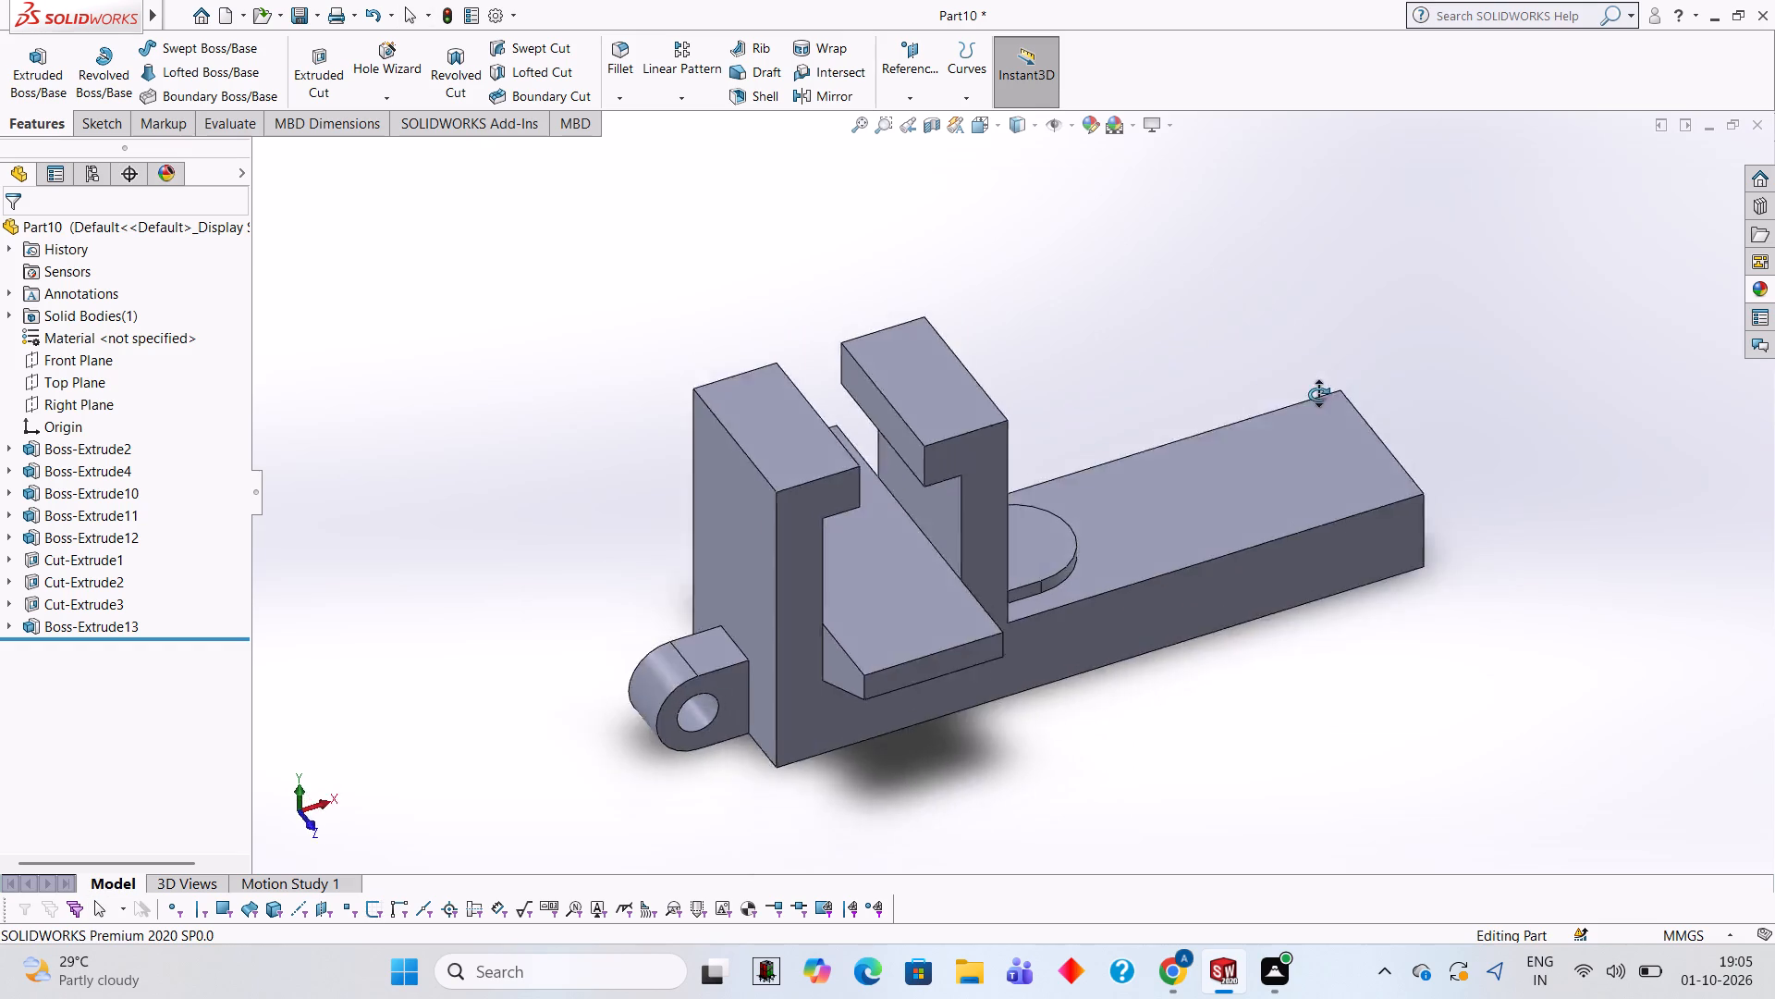
middle_click_drag(1318, 394, 1267, 366)
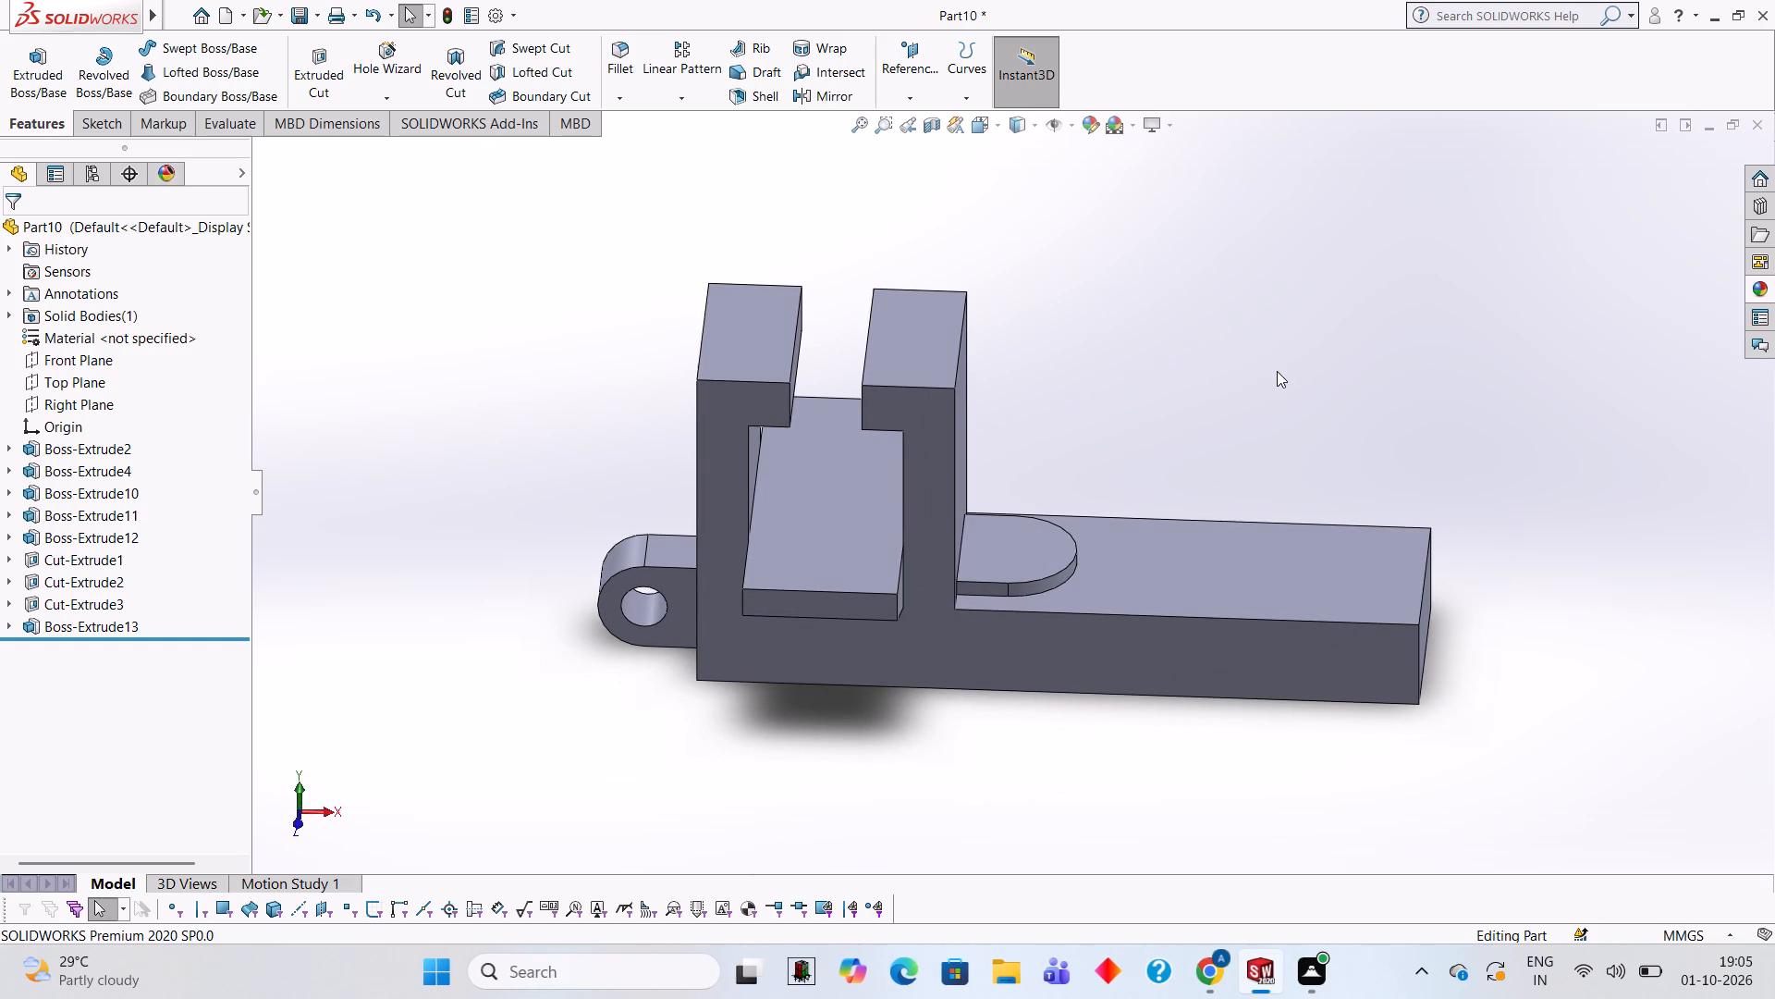
middle_click_drag(1144, 412, 1196, 532)
left_click(1264, 456)
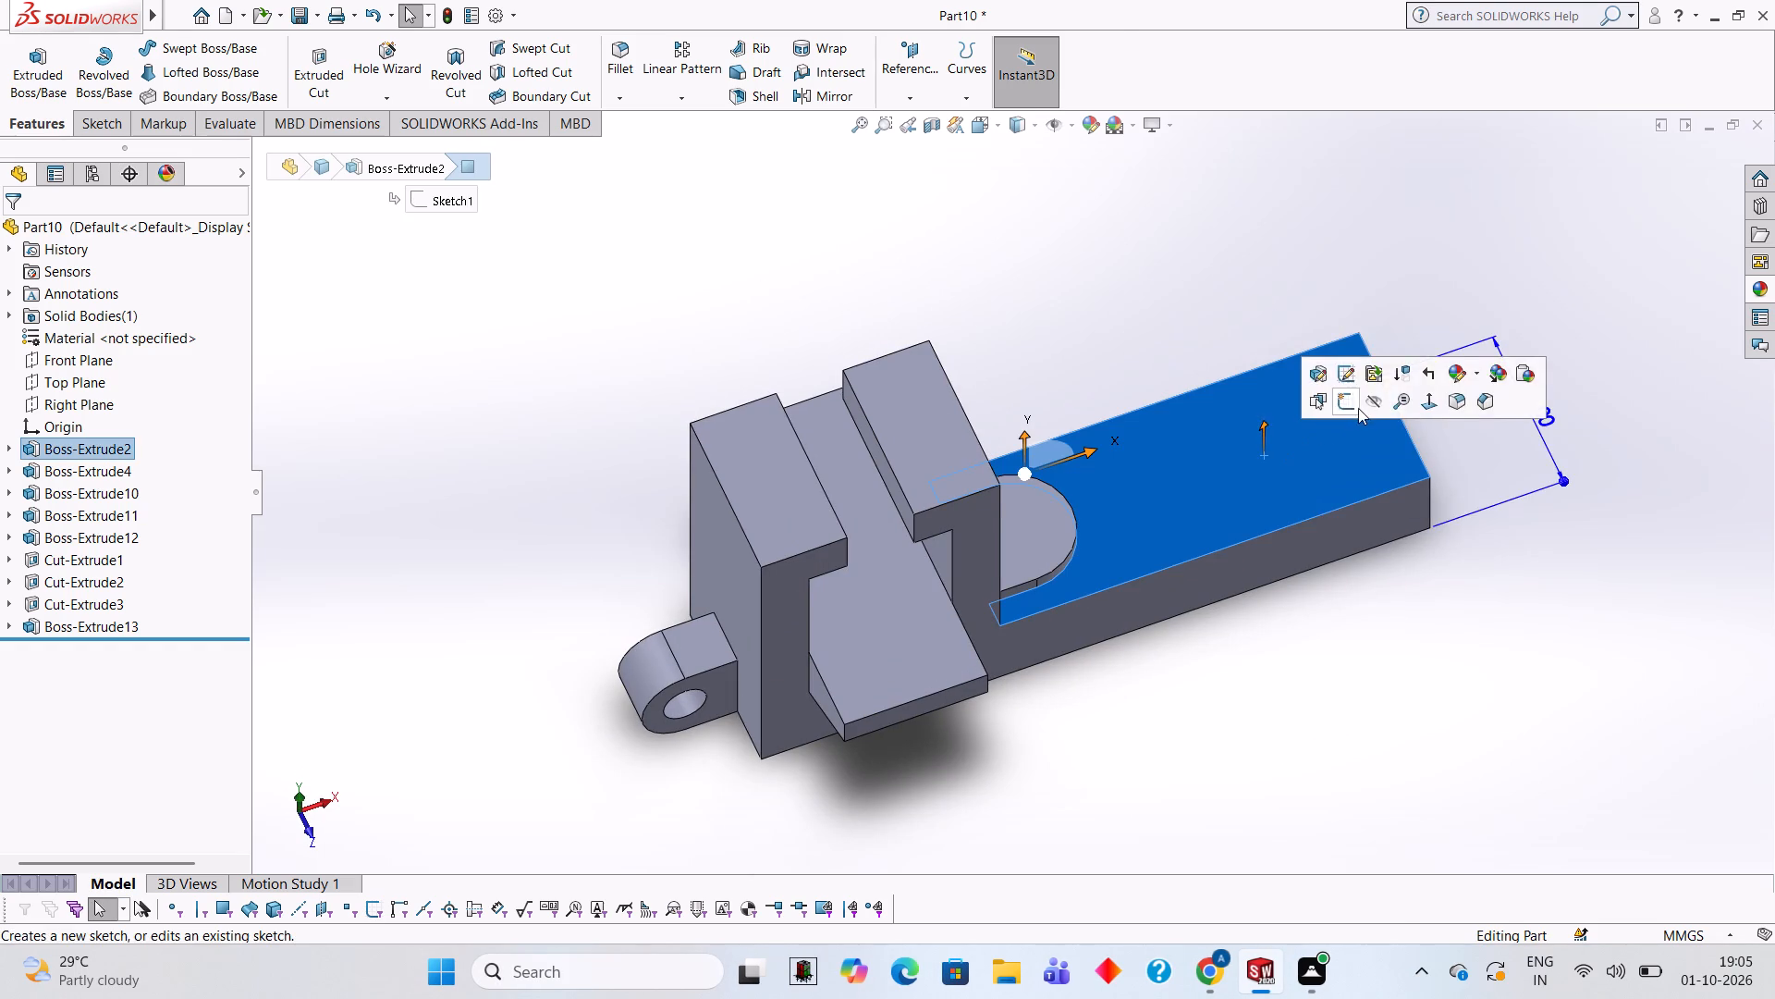
left_click(1359, 408)
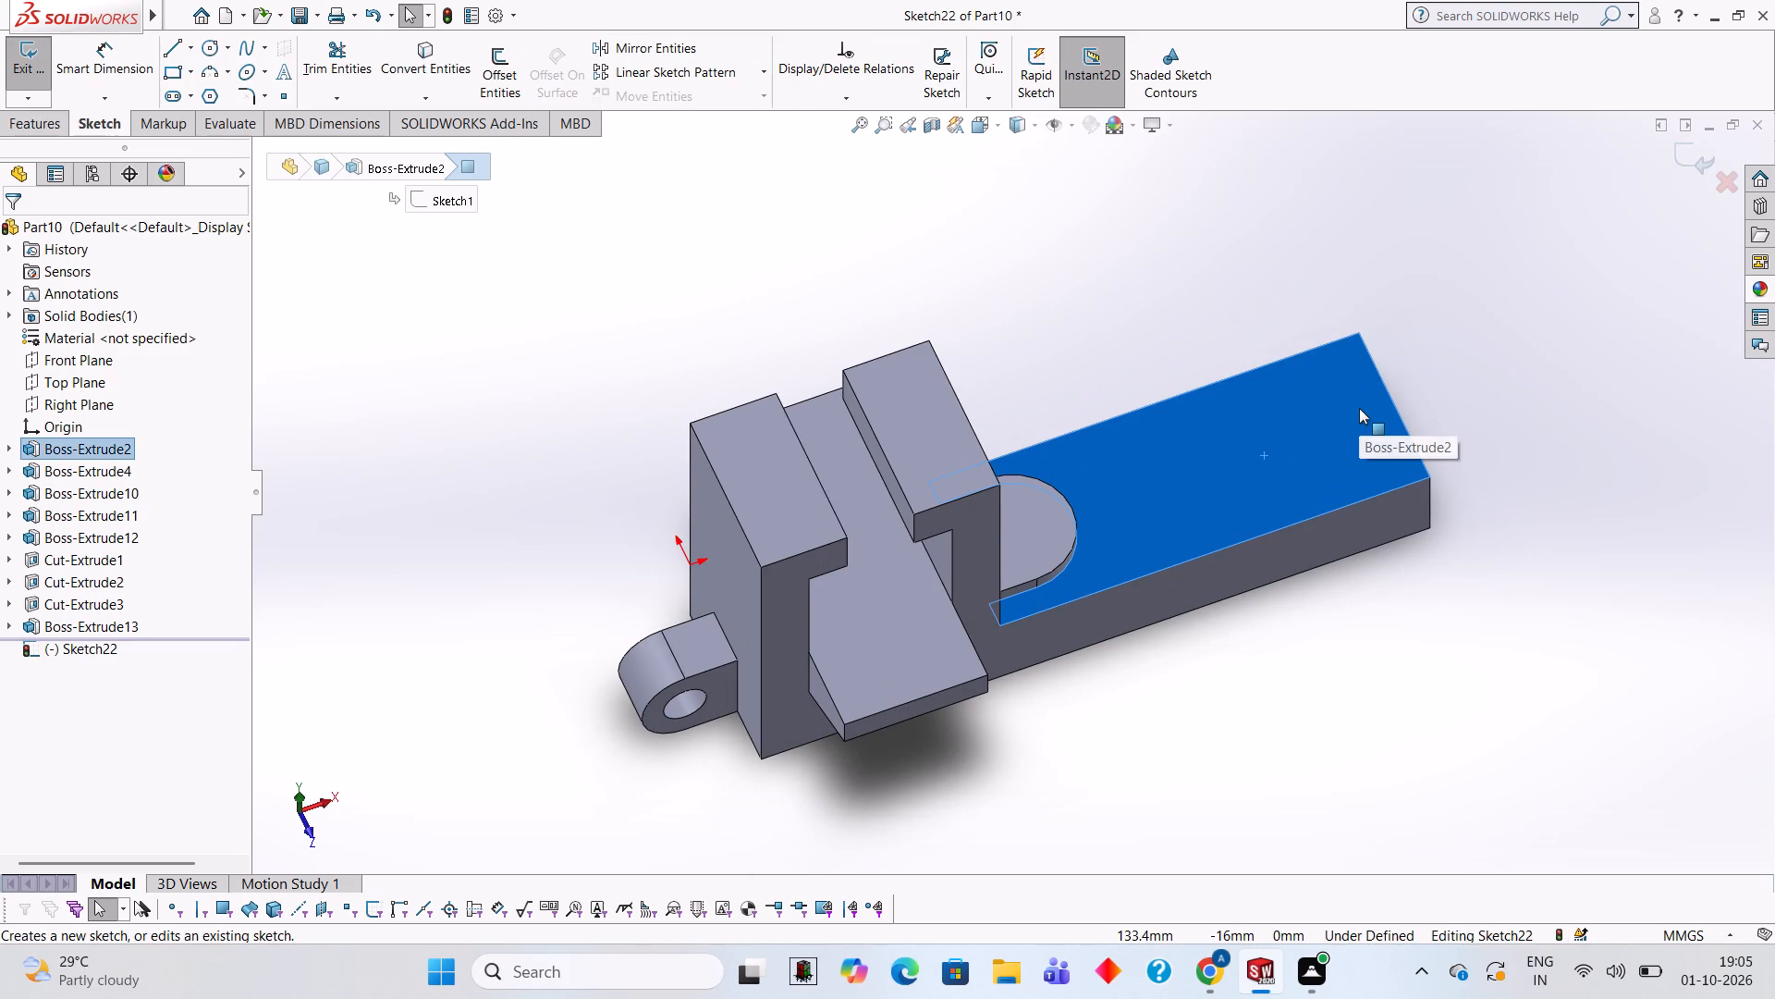
key("ctrl+8")
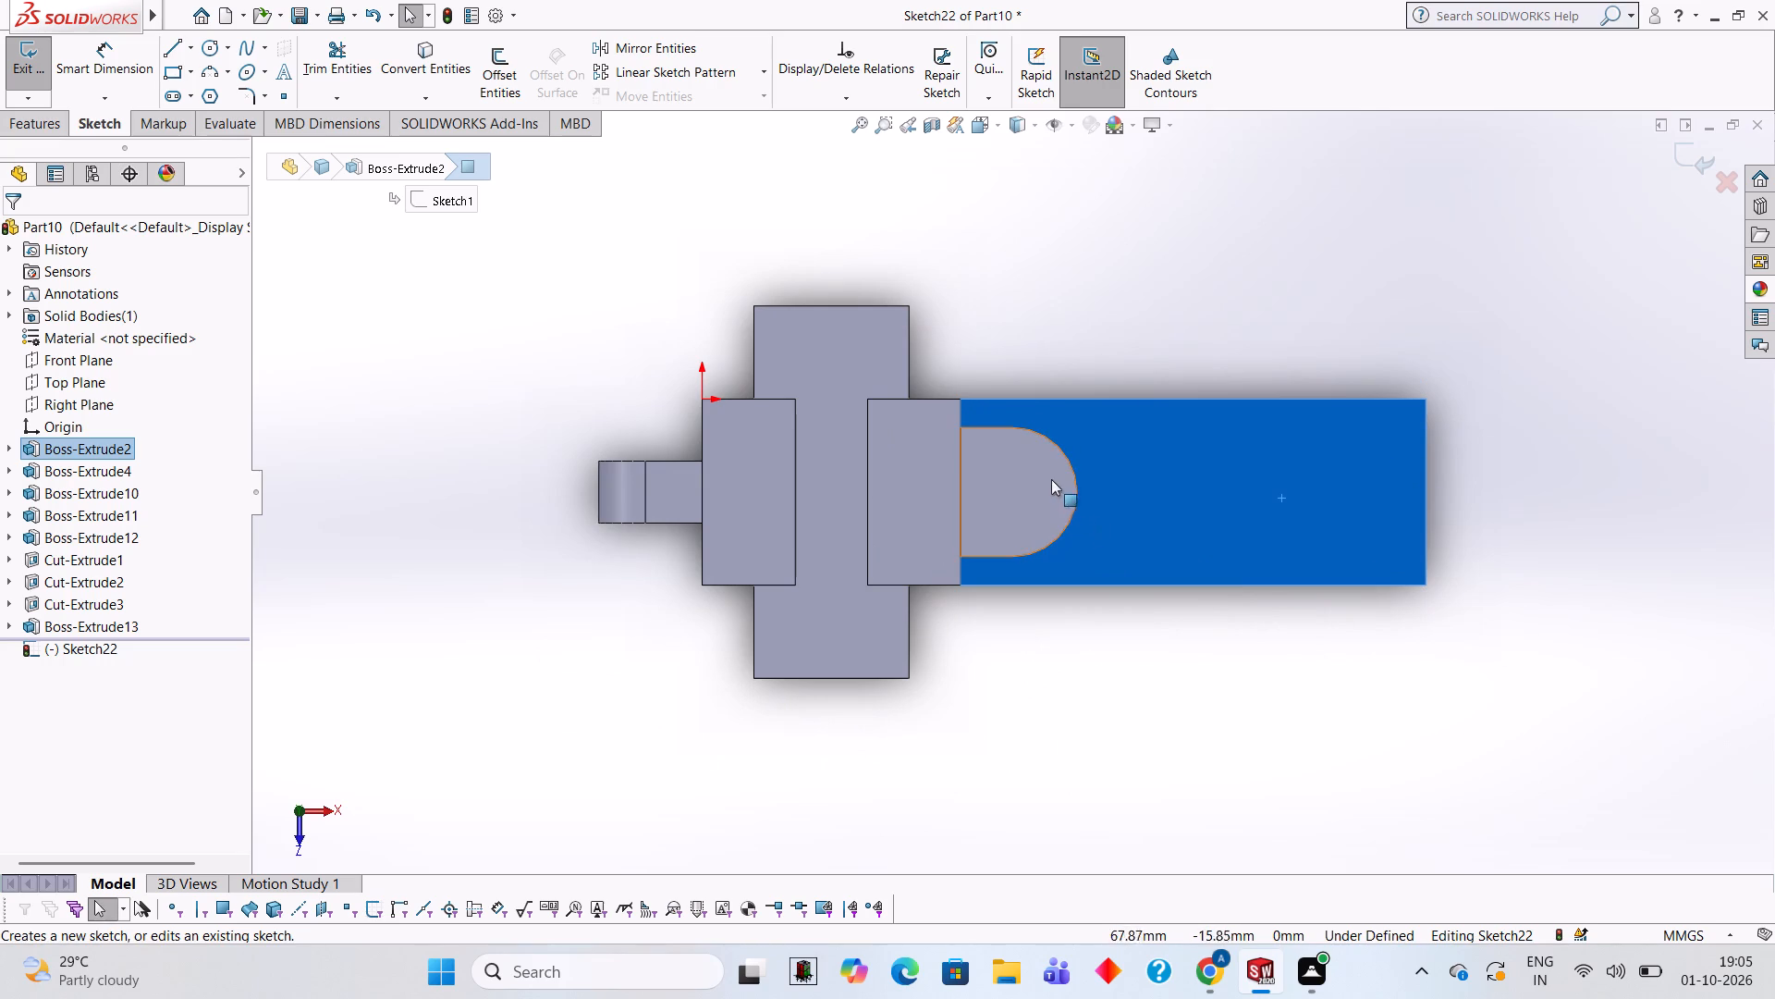
left_click(177, 49)
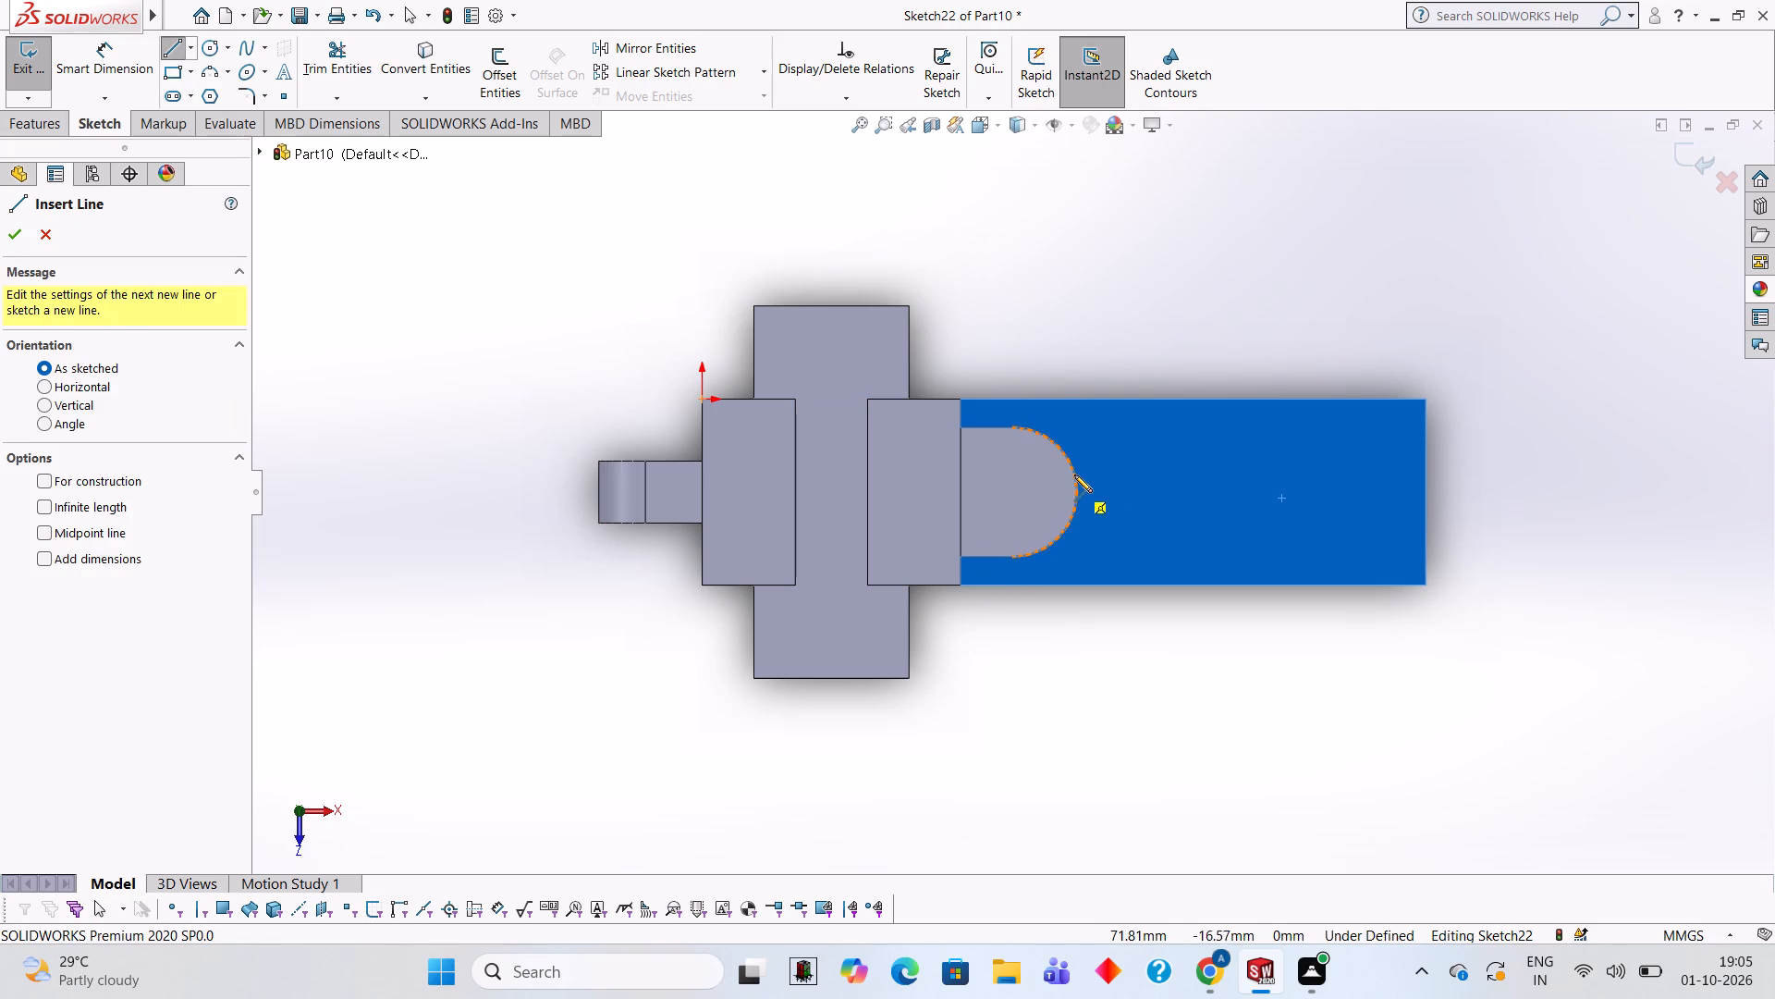
left_click(1011, 489)
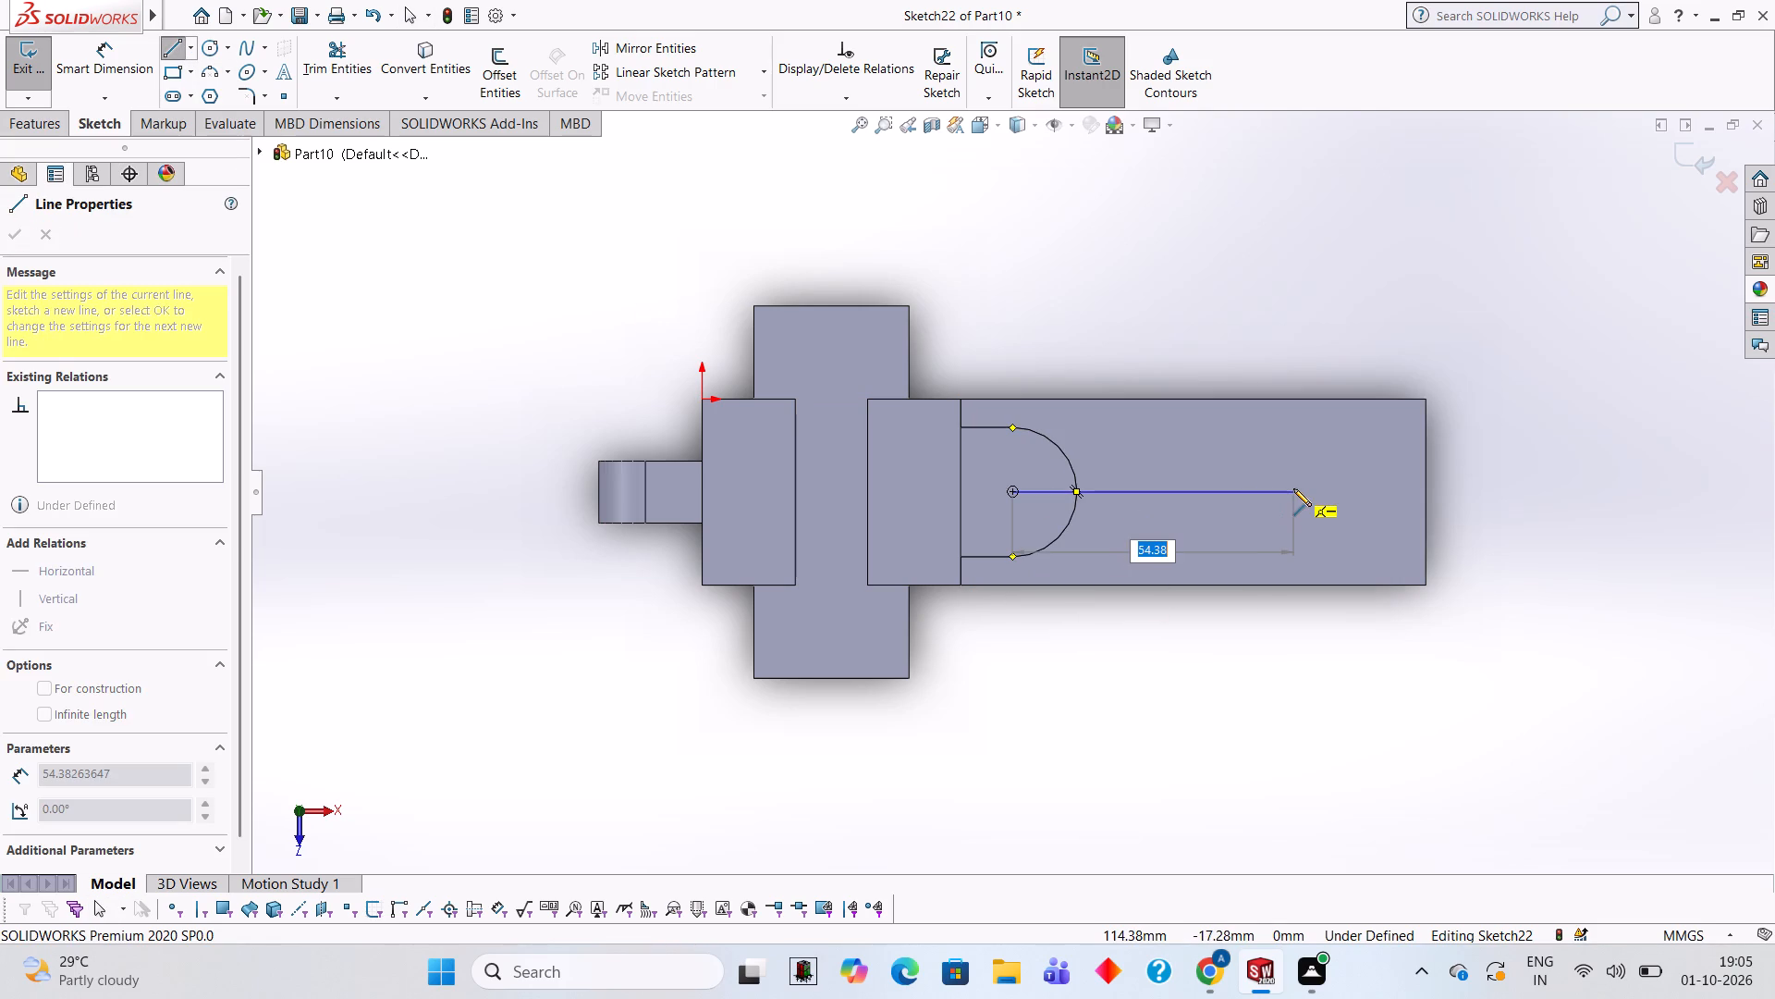
type("60")
key("Return")
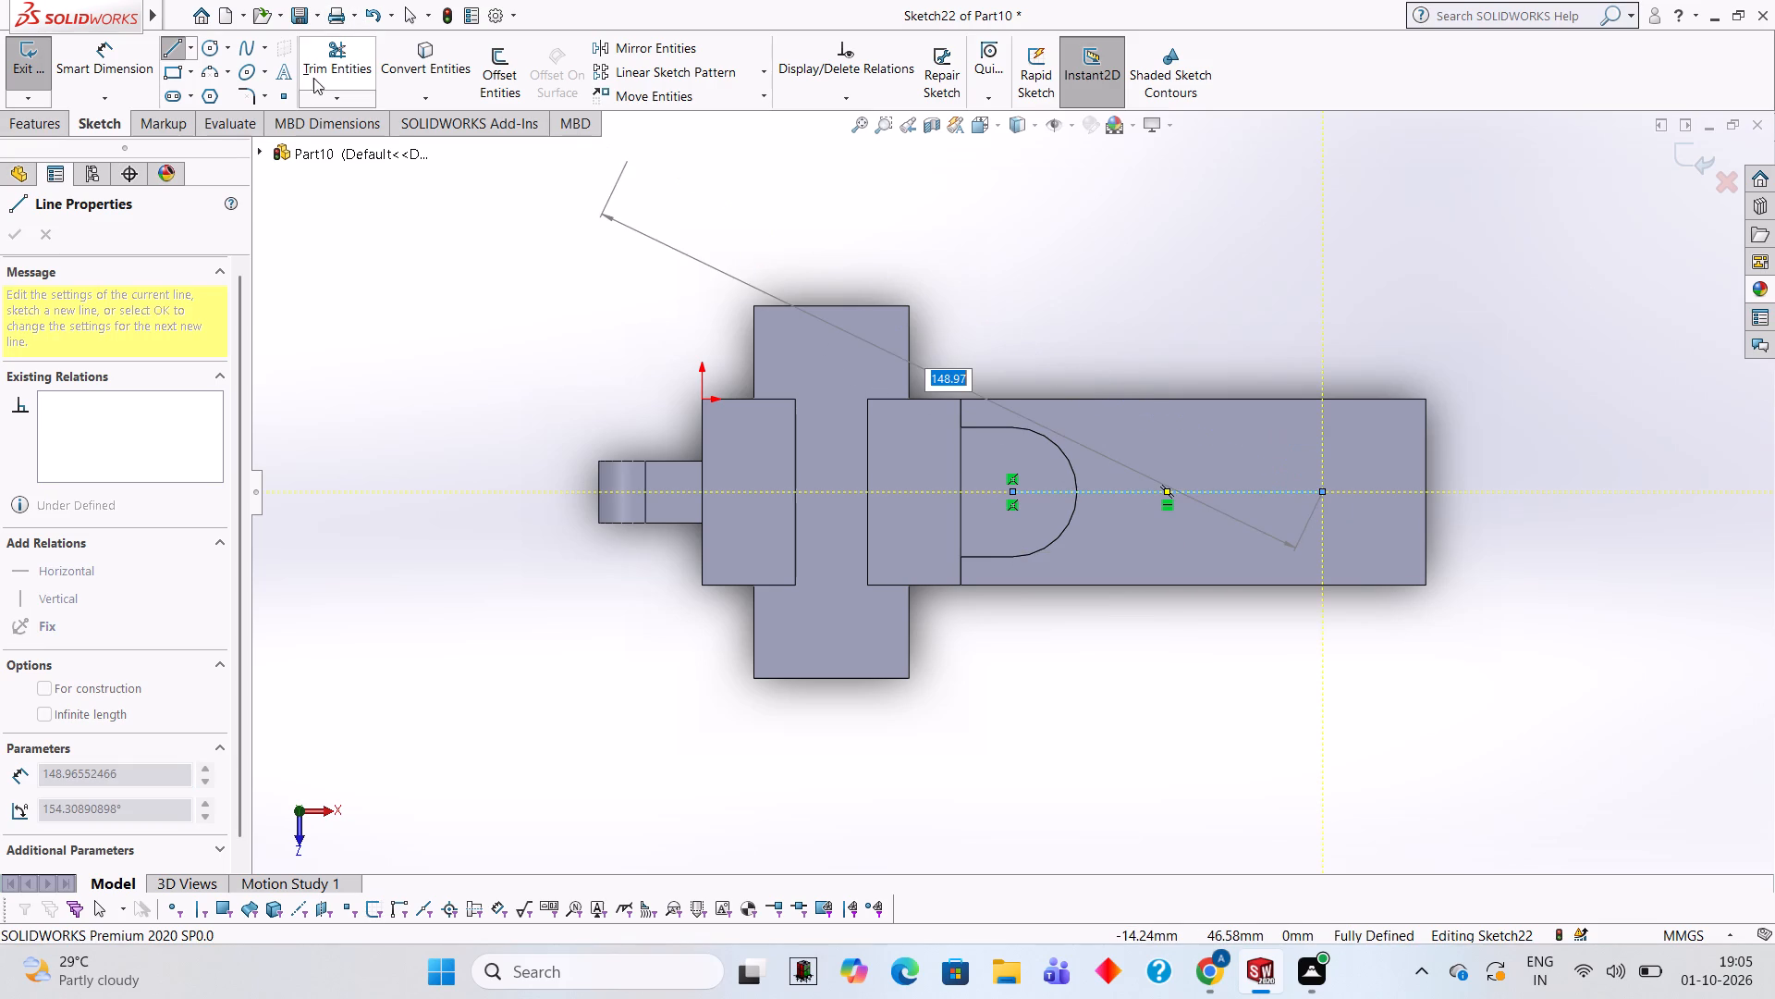
Draw a 25 mm diameter circle centred on the 60 mm line's endpoint near the base block's free end.
left_click(215, 58)
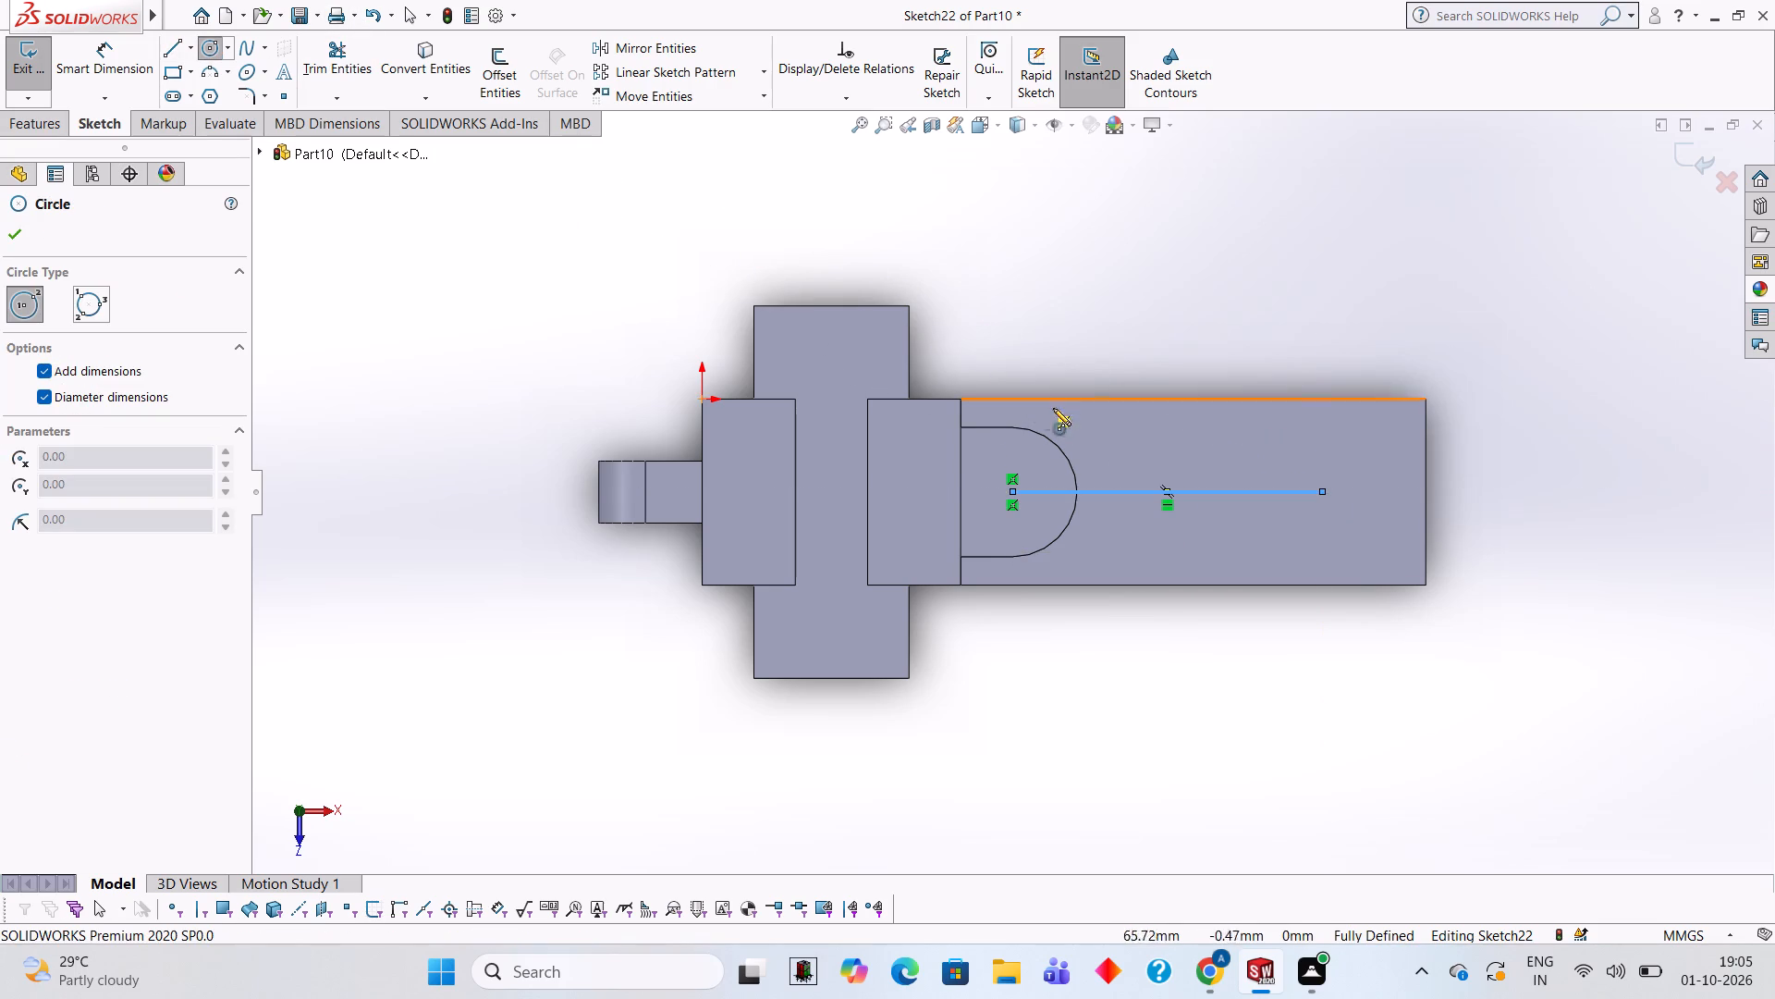
left_click(1320, 490)
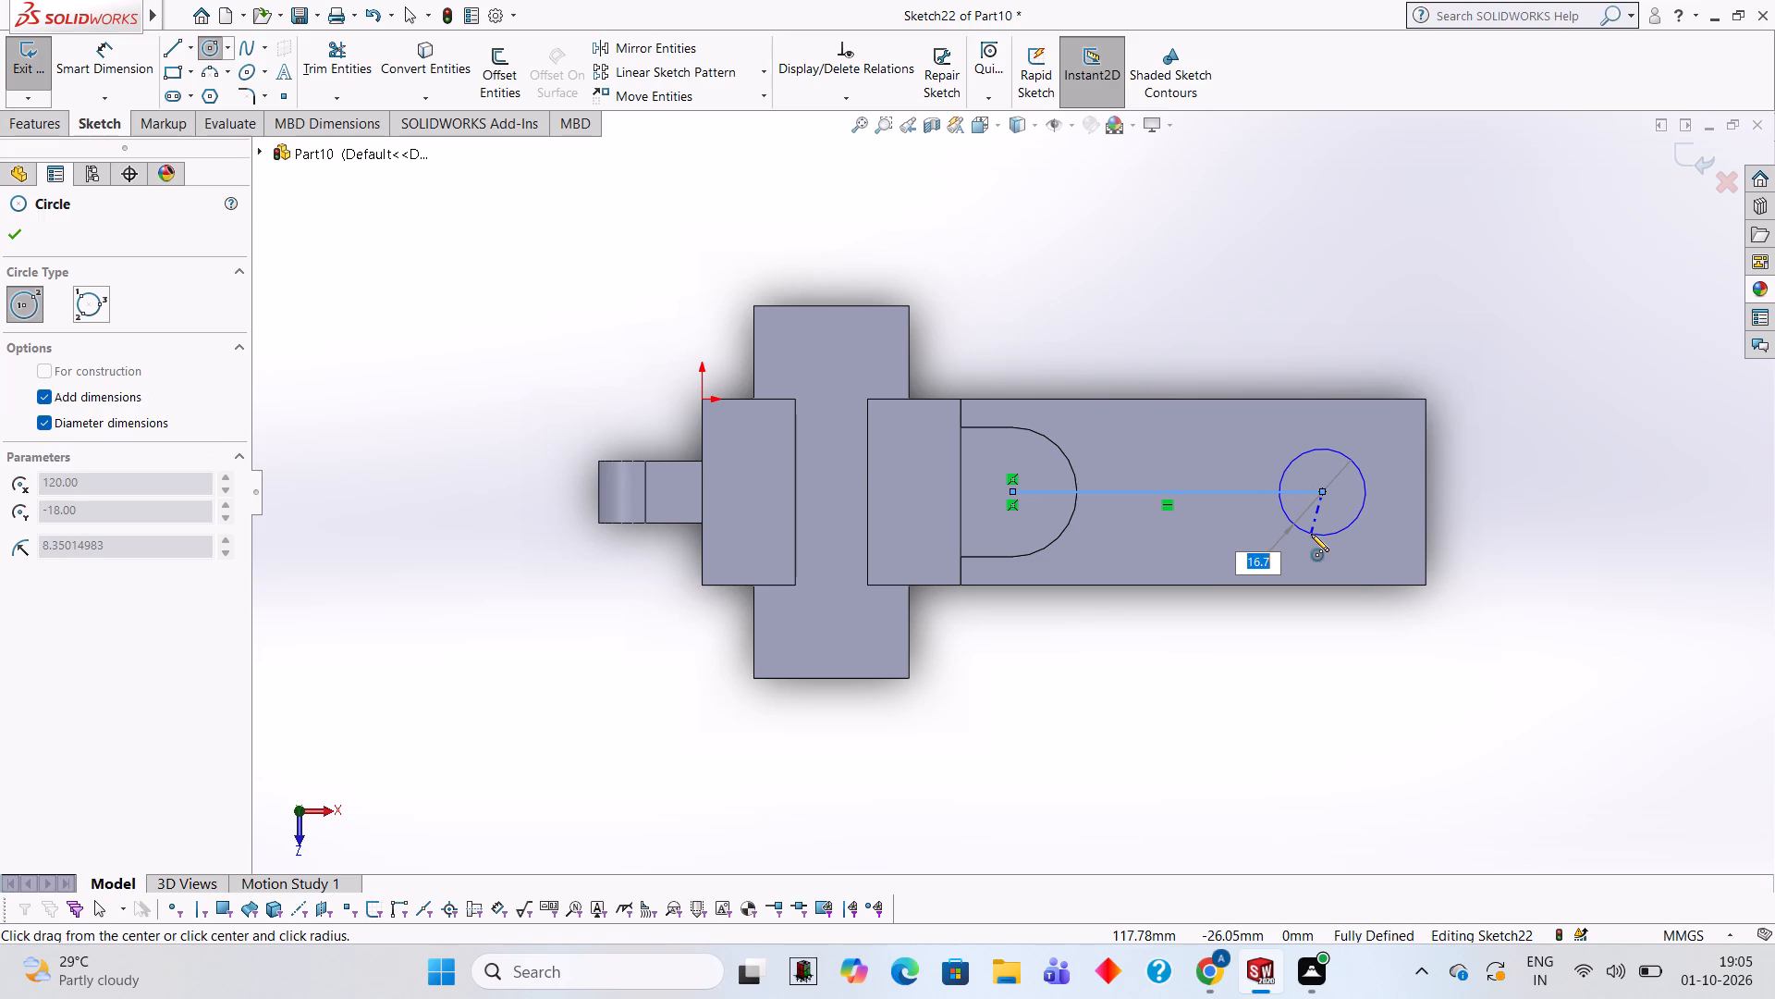
type("25")
key("Return")
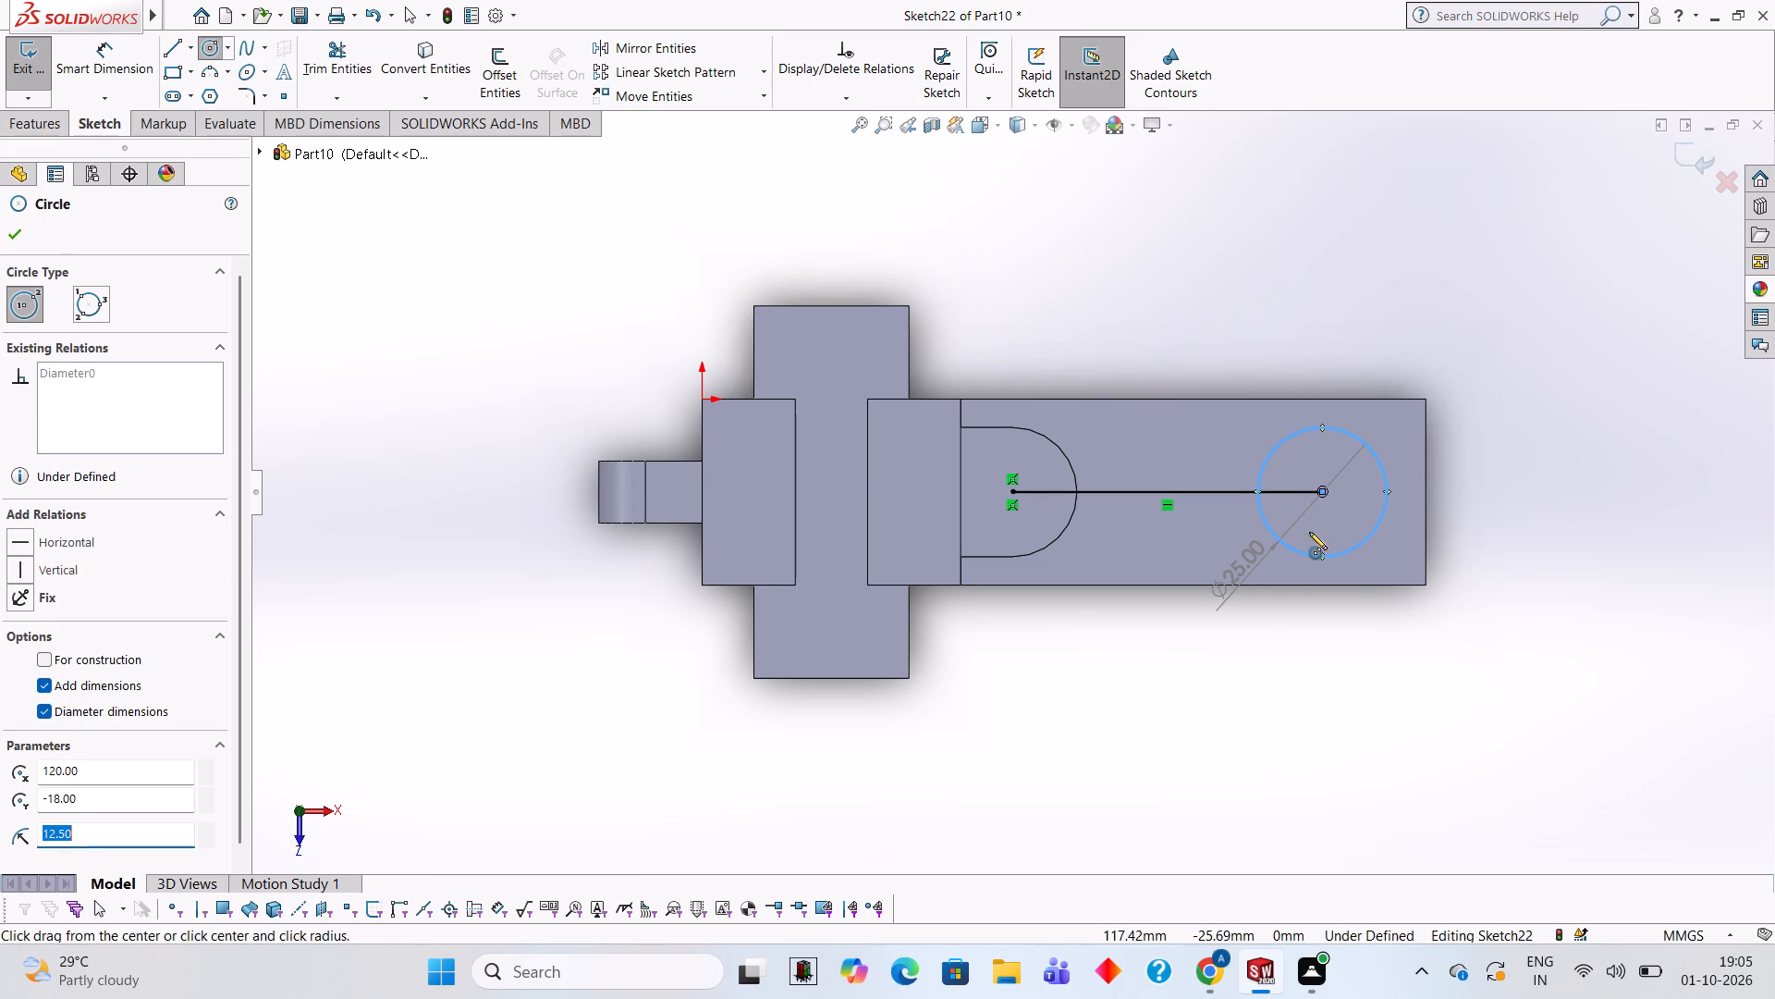
Trim away the whole 60 mm locating line, both outside and inside the circle.
left_click(334, 68)
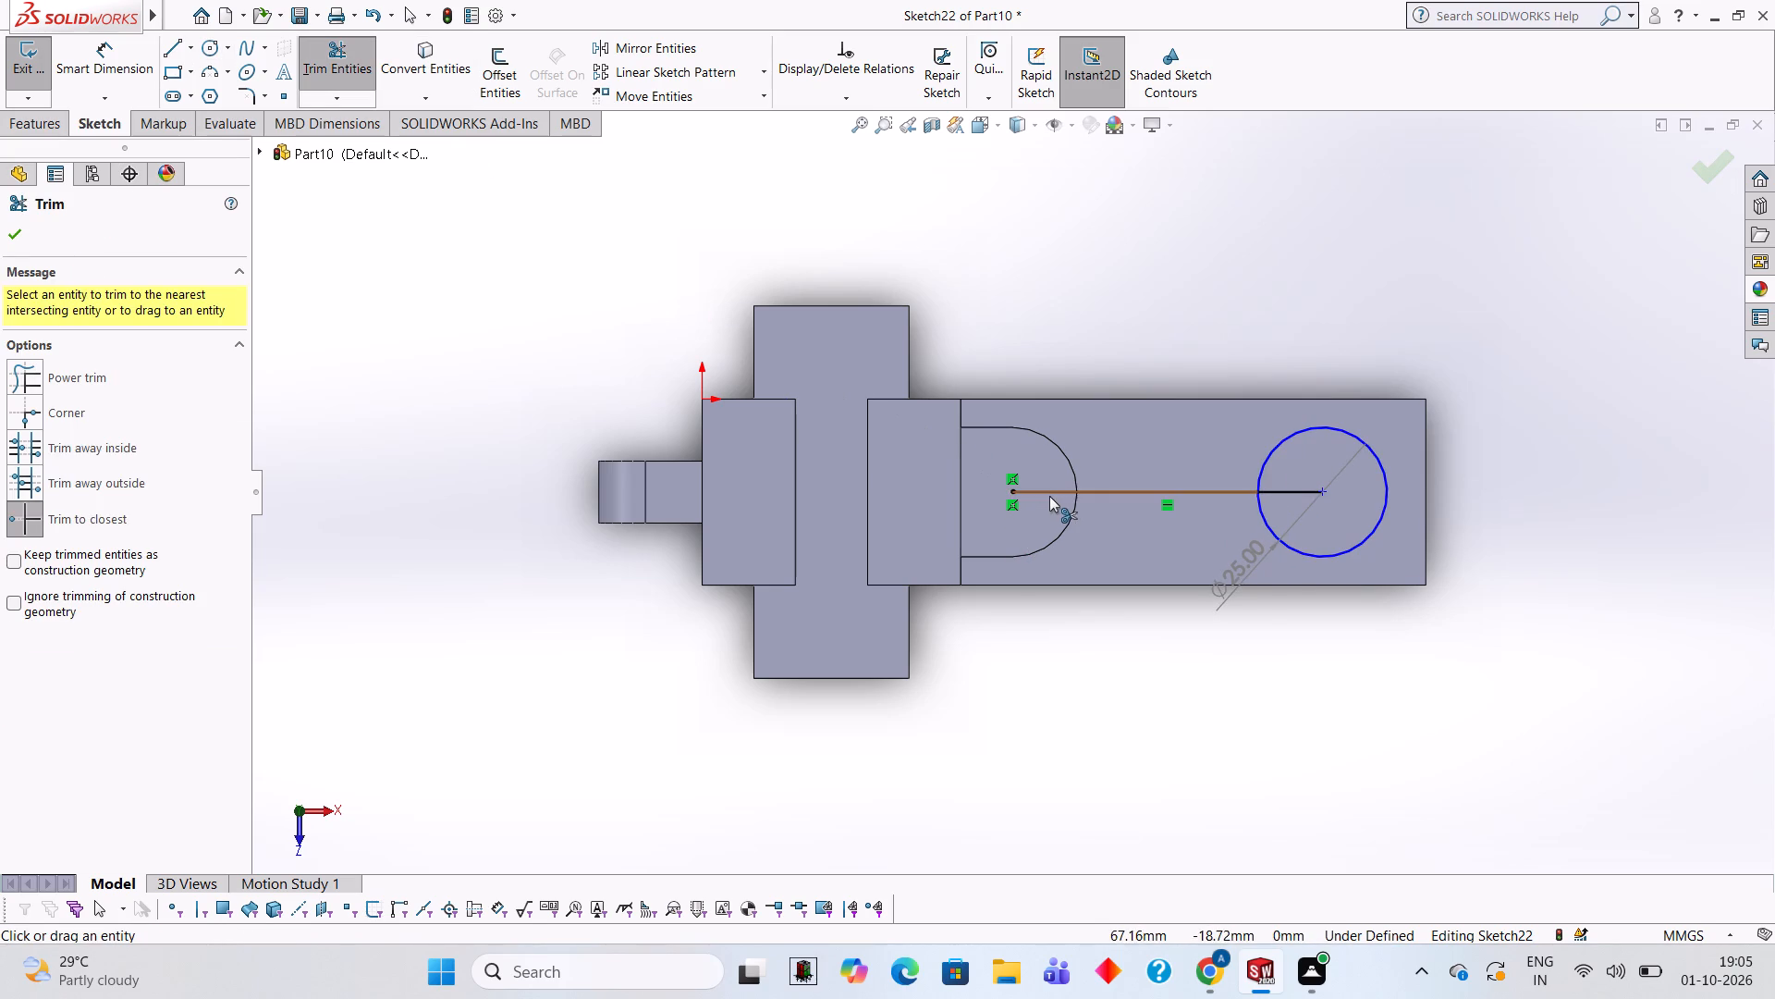
left_click(1049, 496)
left_click(1289, 487)
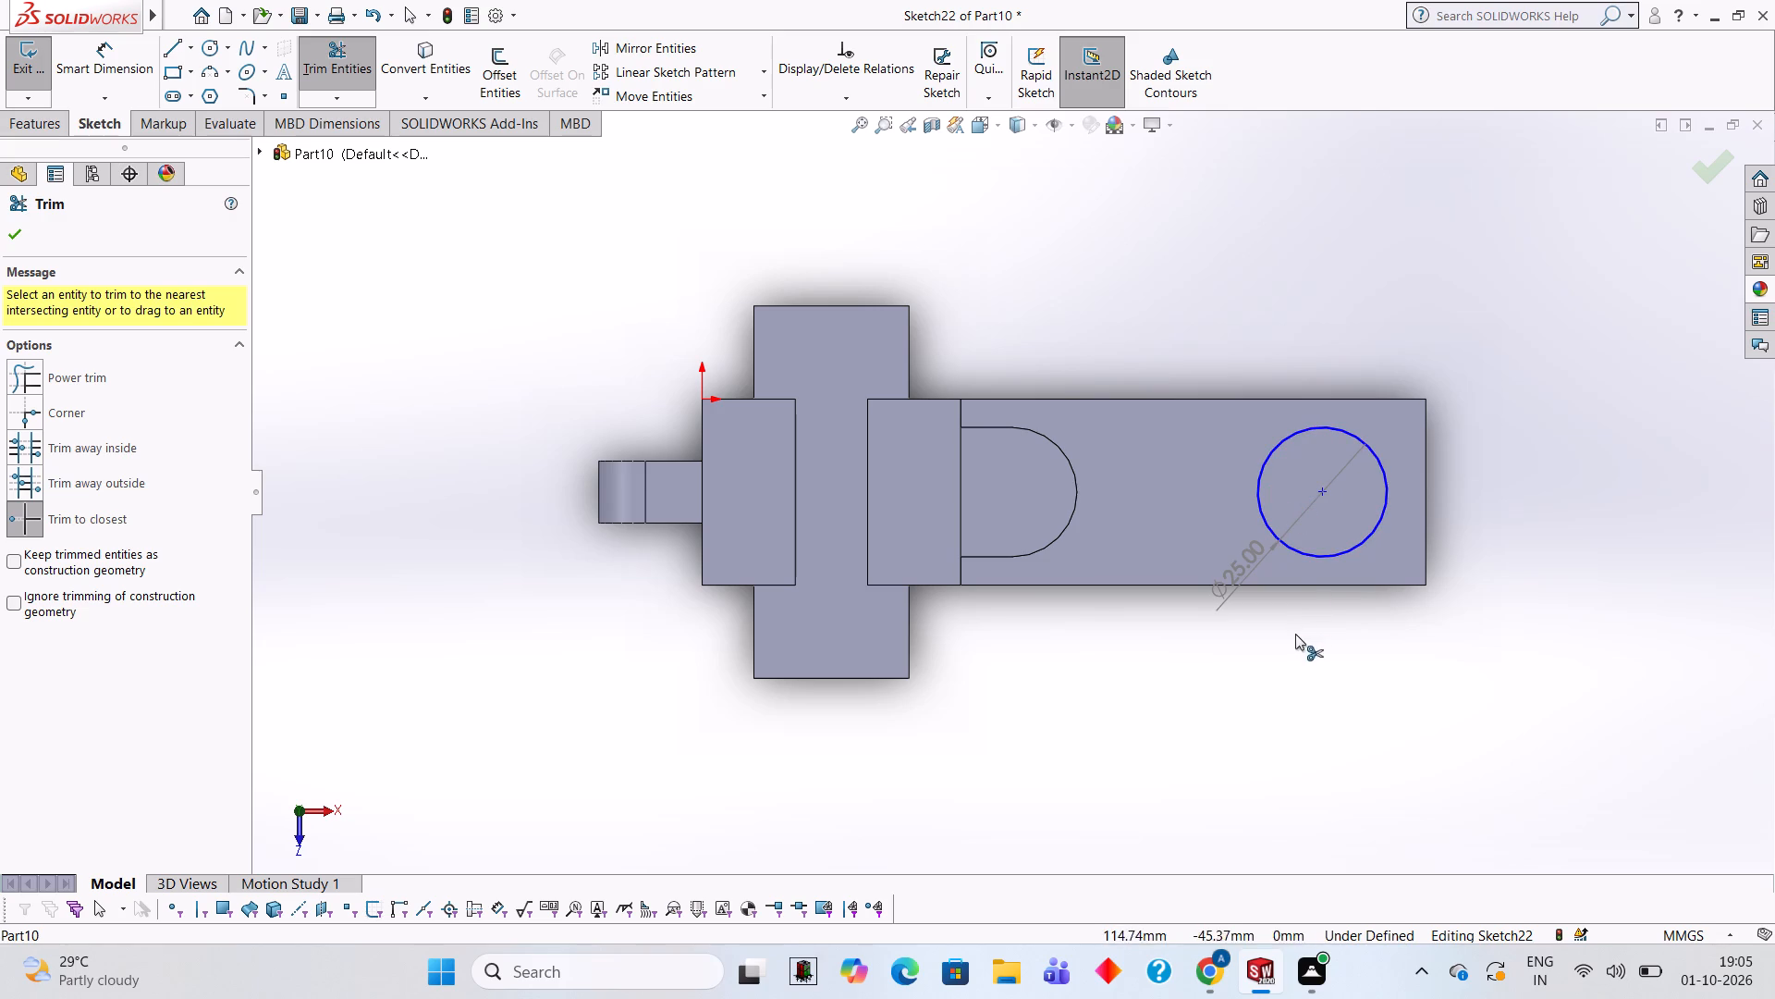
Extrude the 25 mm circle upward as a round pad to a blind depth of 3 mm, merged with the base block.
left_click(38, 128)
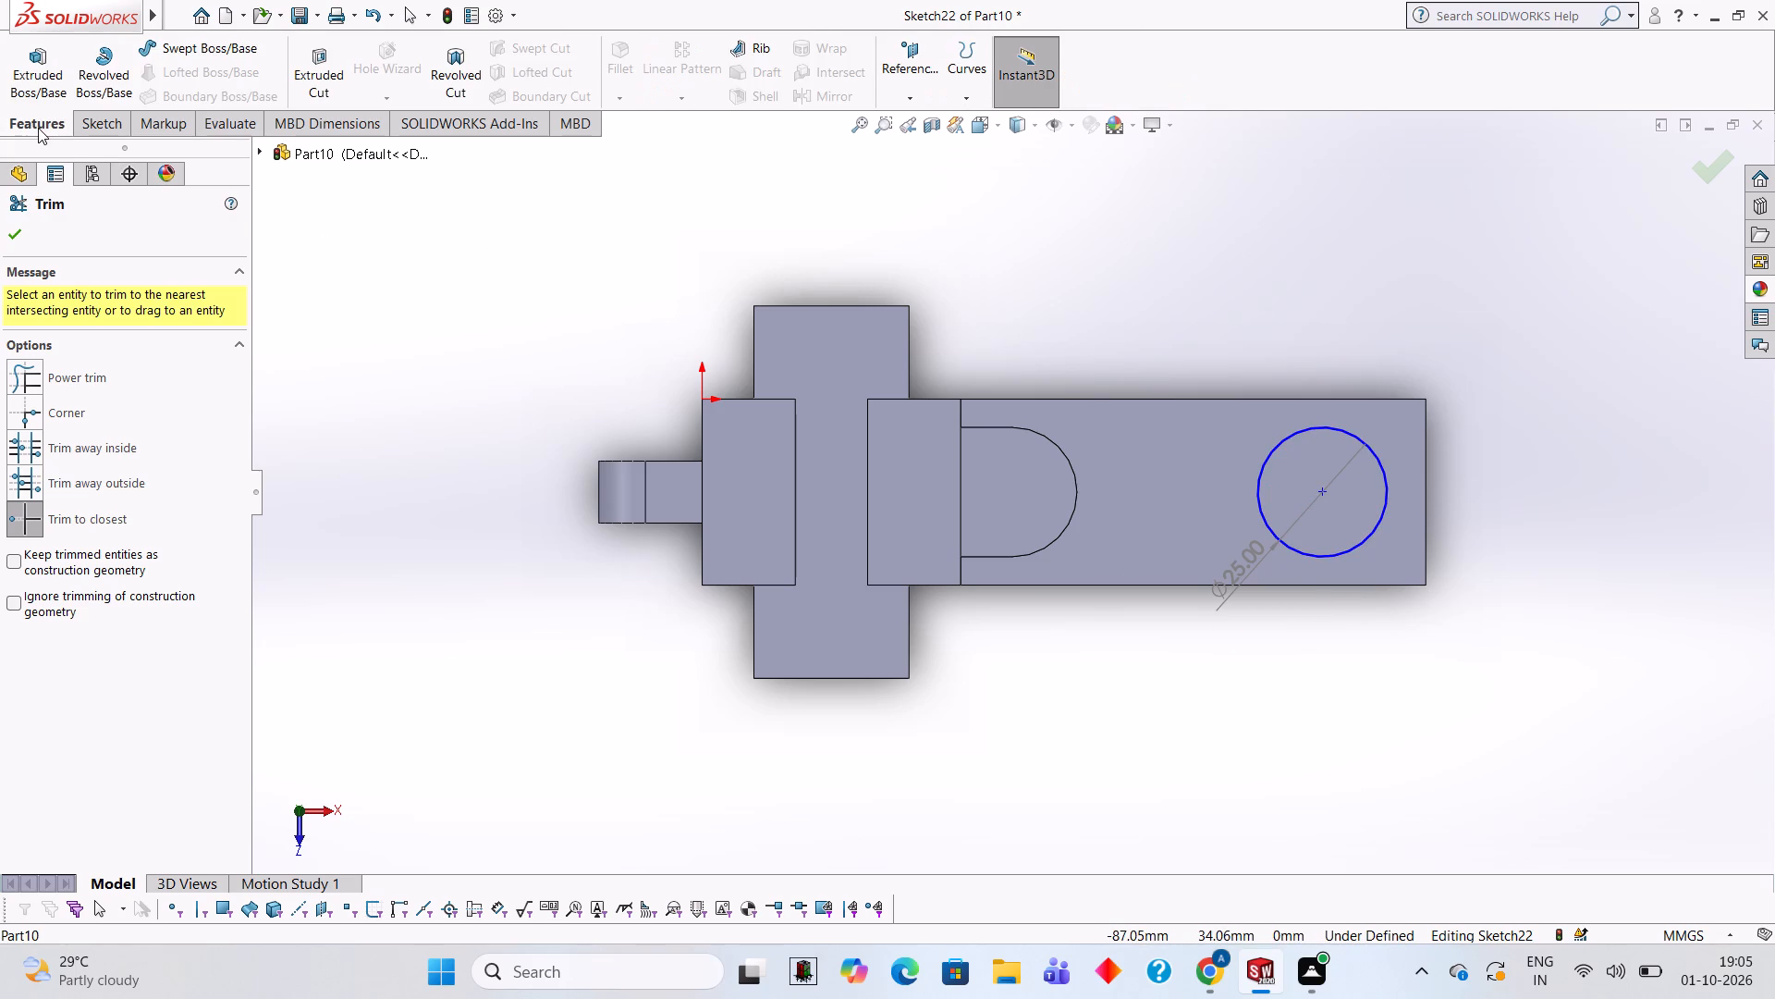
left_click(25, 79)
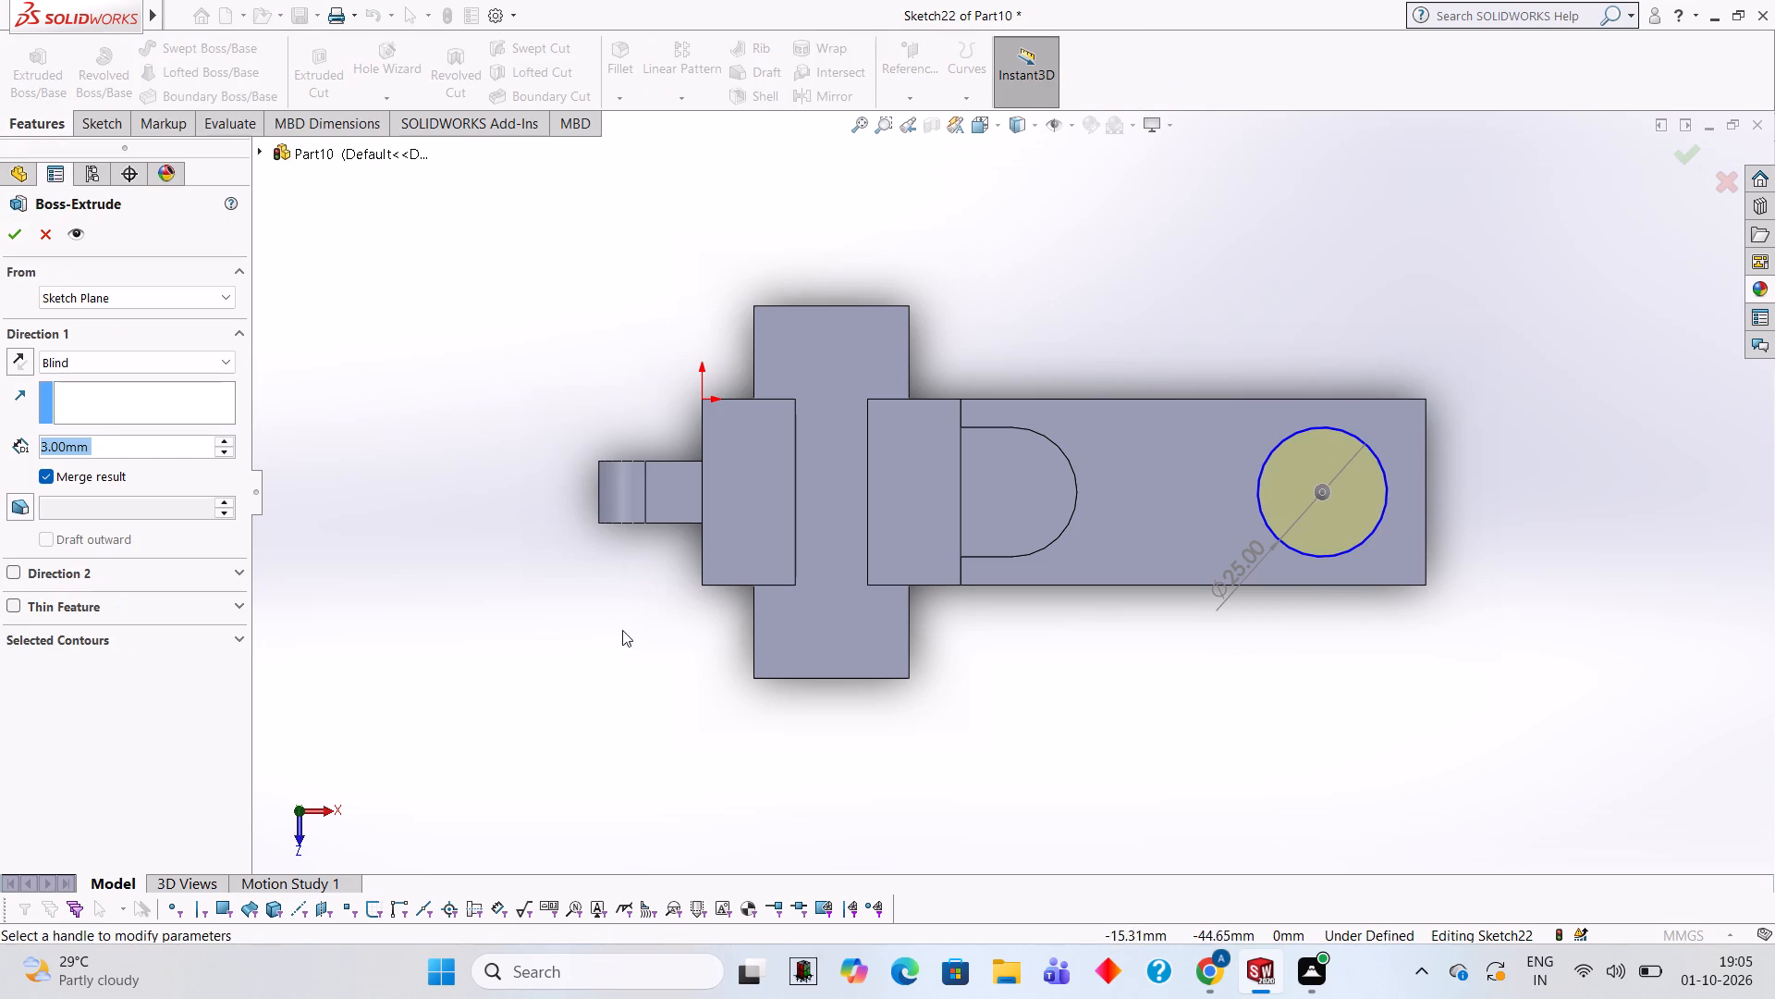
middle_click_drag(618, 636, 593, 398)
left_click(22, 239)
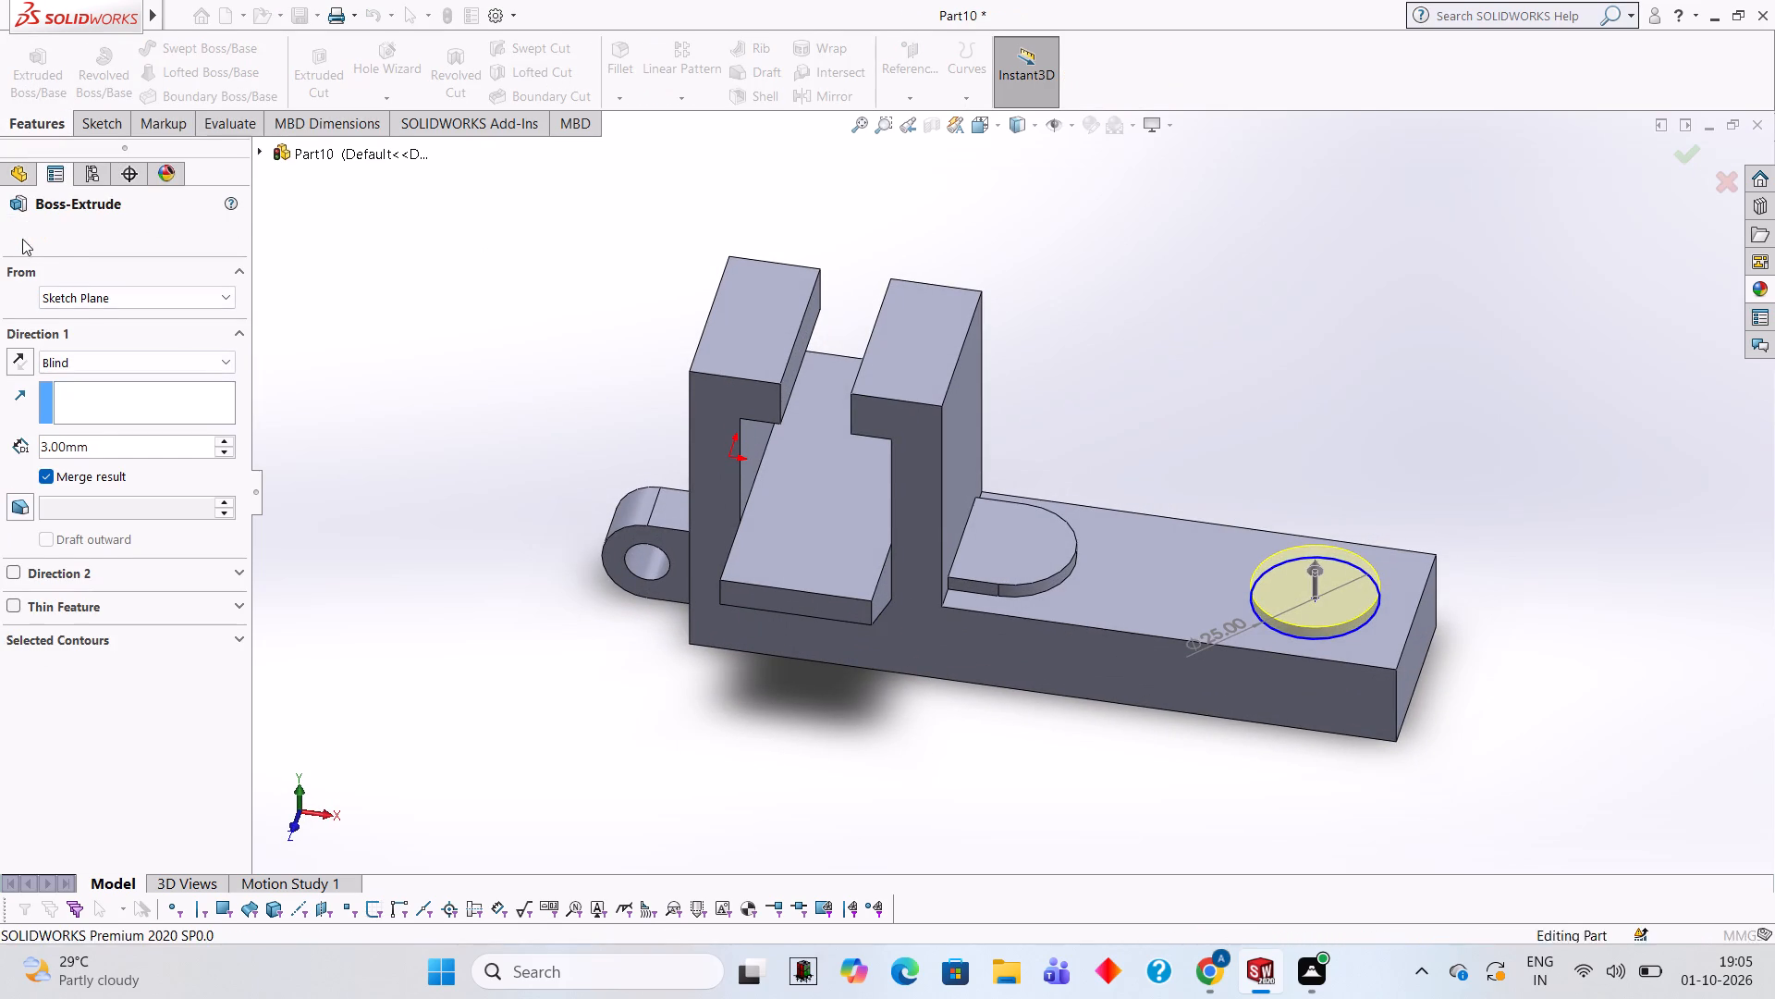
left_click(320, 343)
middle_click_drag(320, 343, 343, 368)
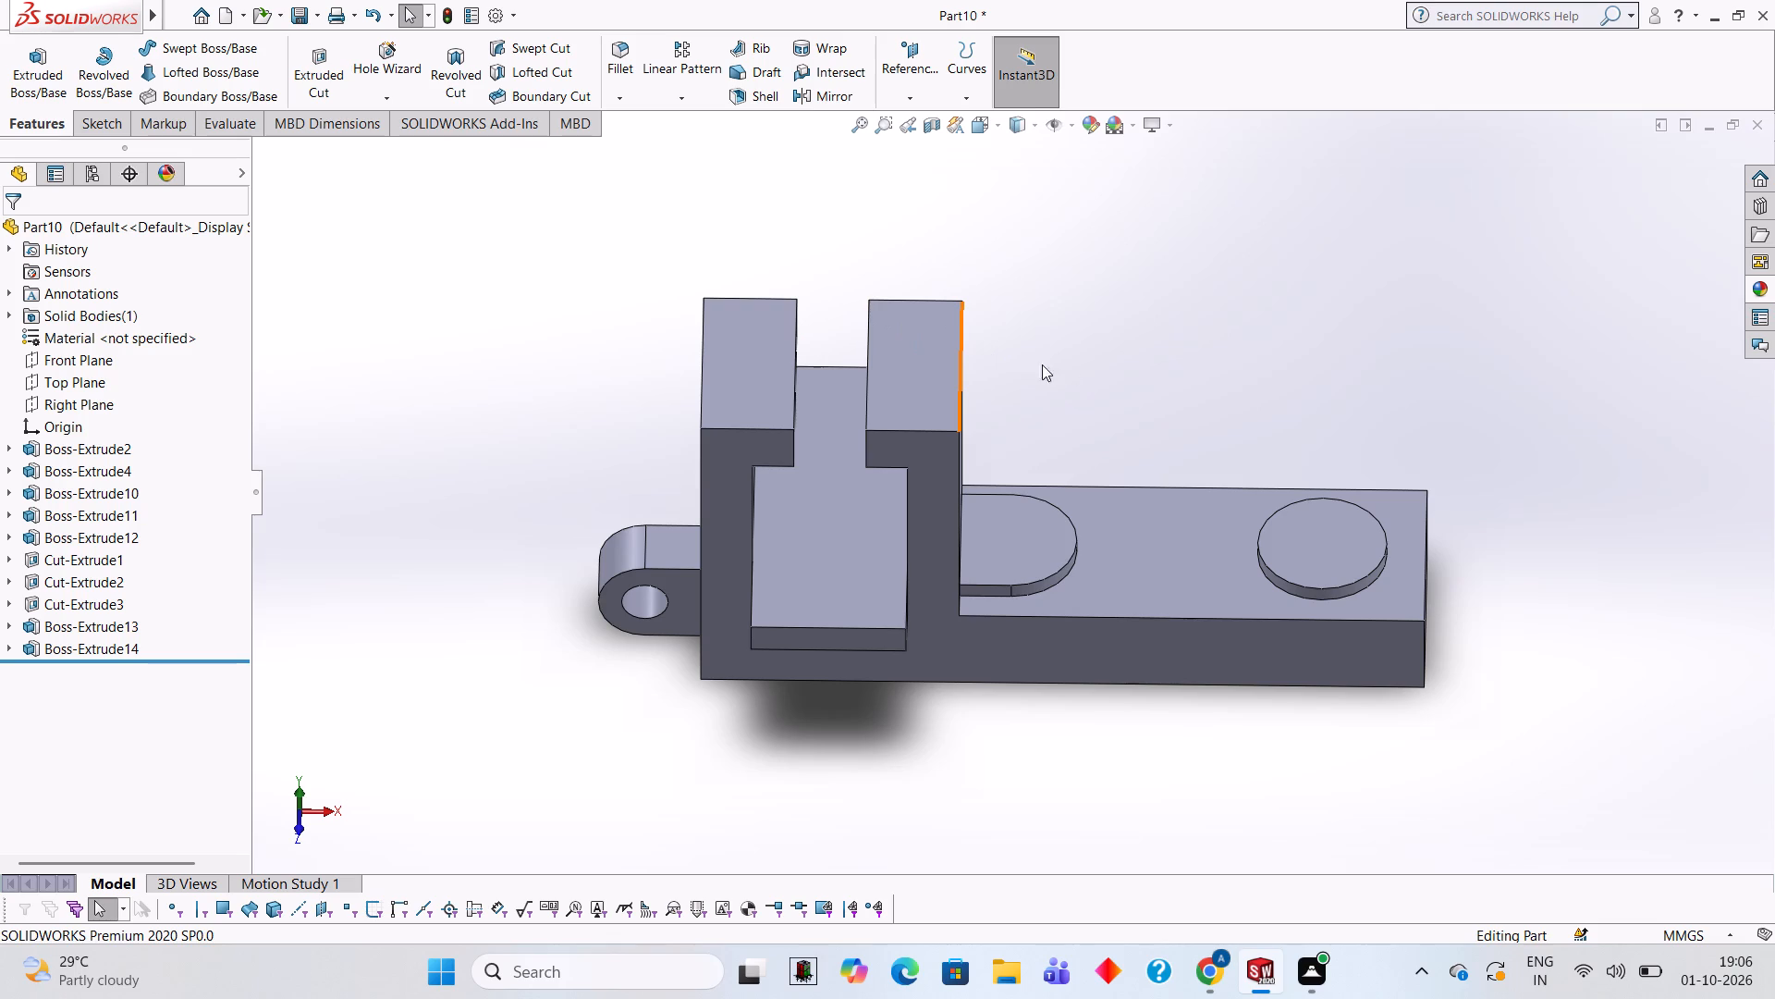
On the round pad's top face, sketch two 12 mm diameter circles centred on the round pad and the D-shaped pad's arc.
middle_click_drag(1199, 265, 1207, 377)
left_click(1125, 506)
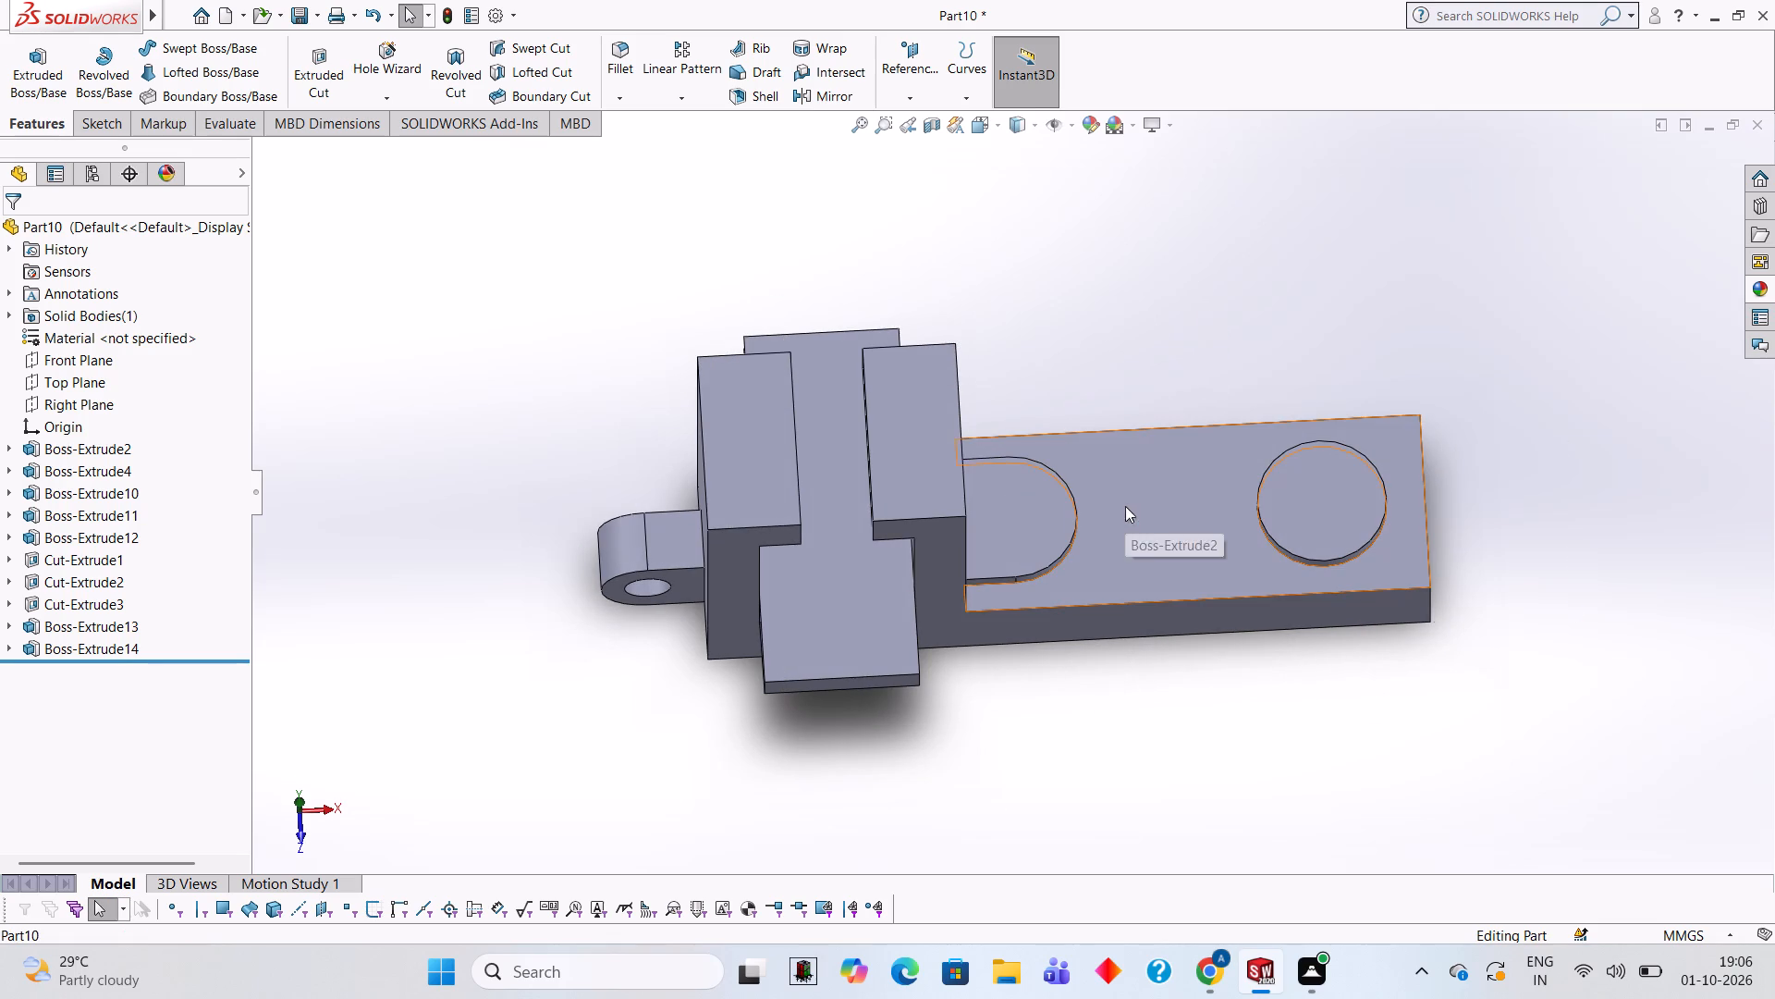
key("Escape")
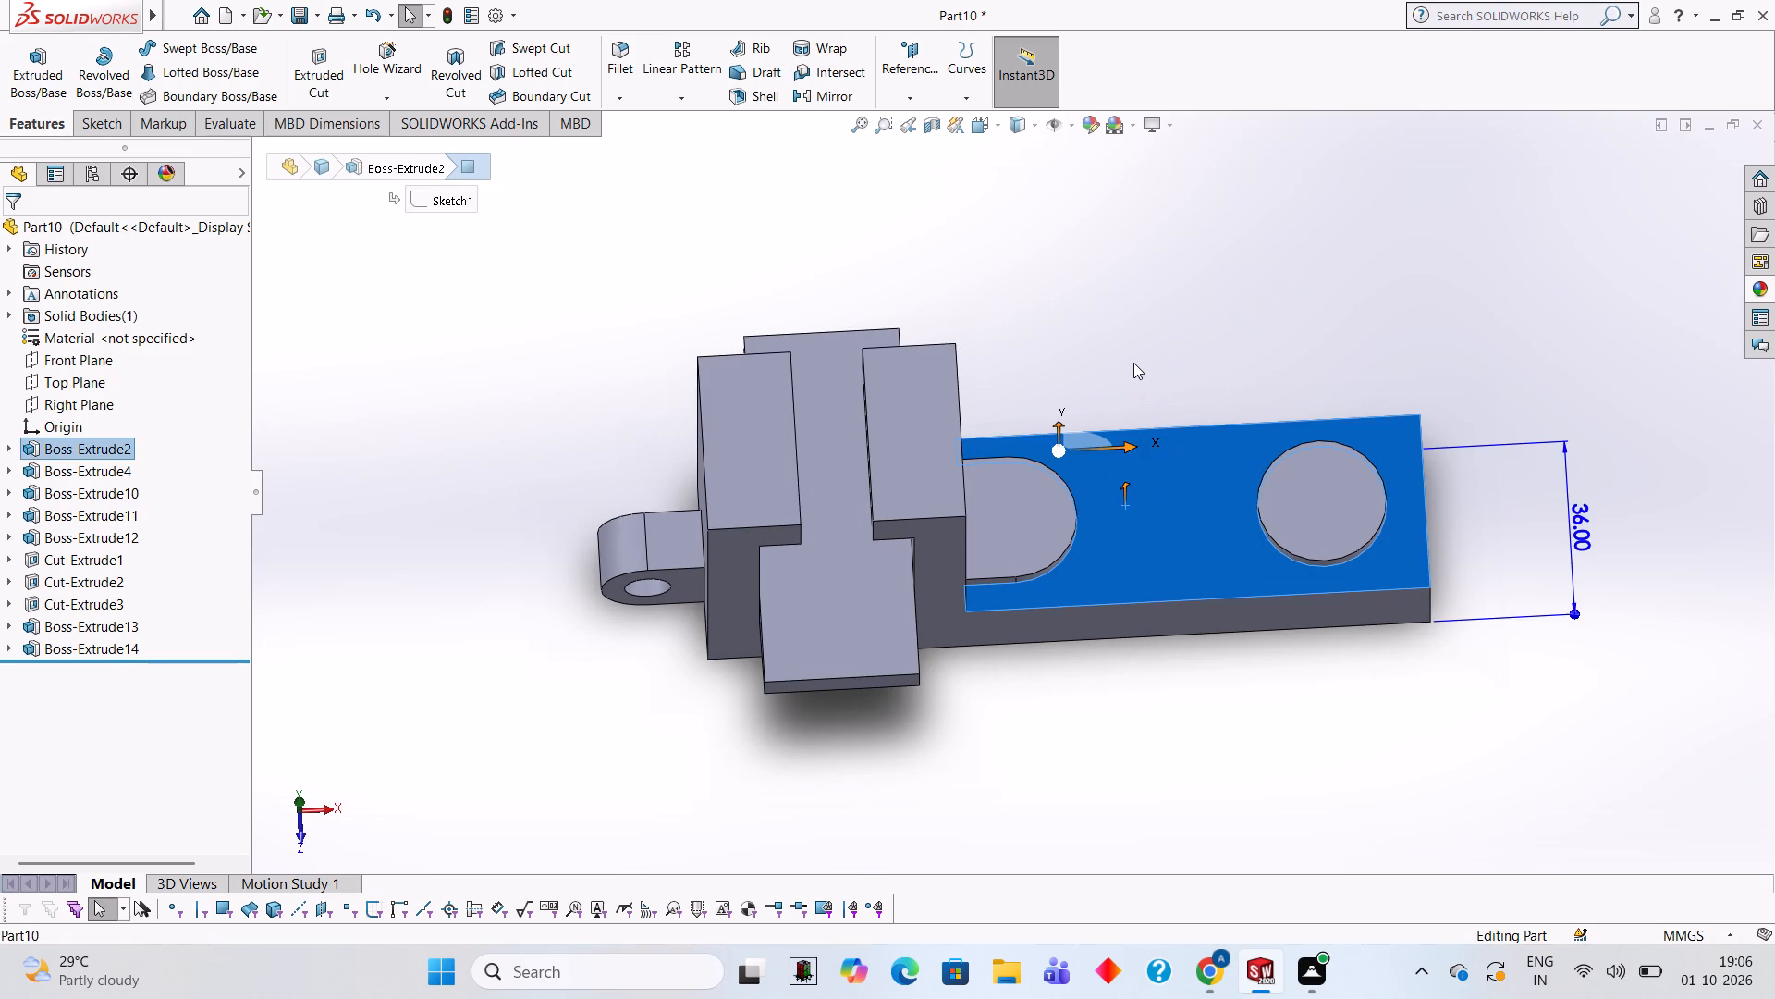
key("Escape")
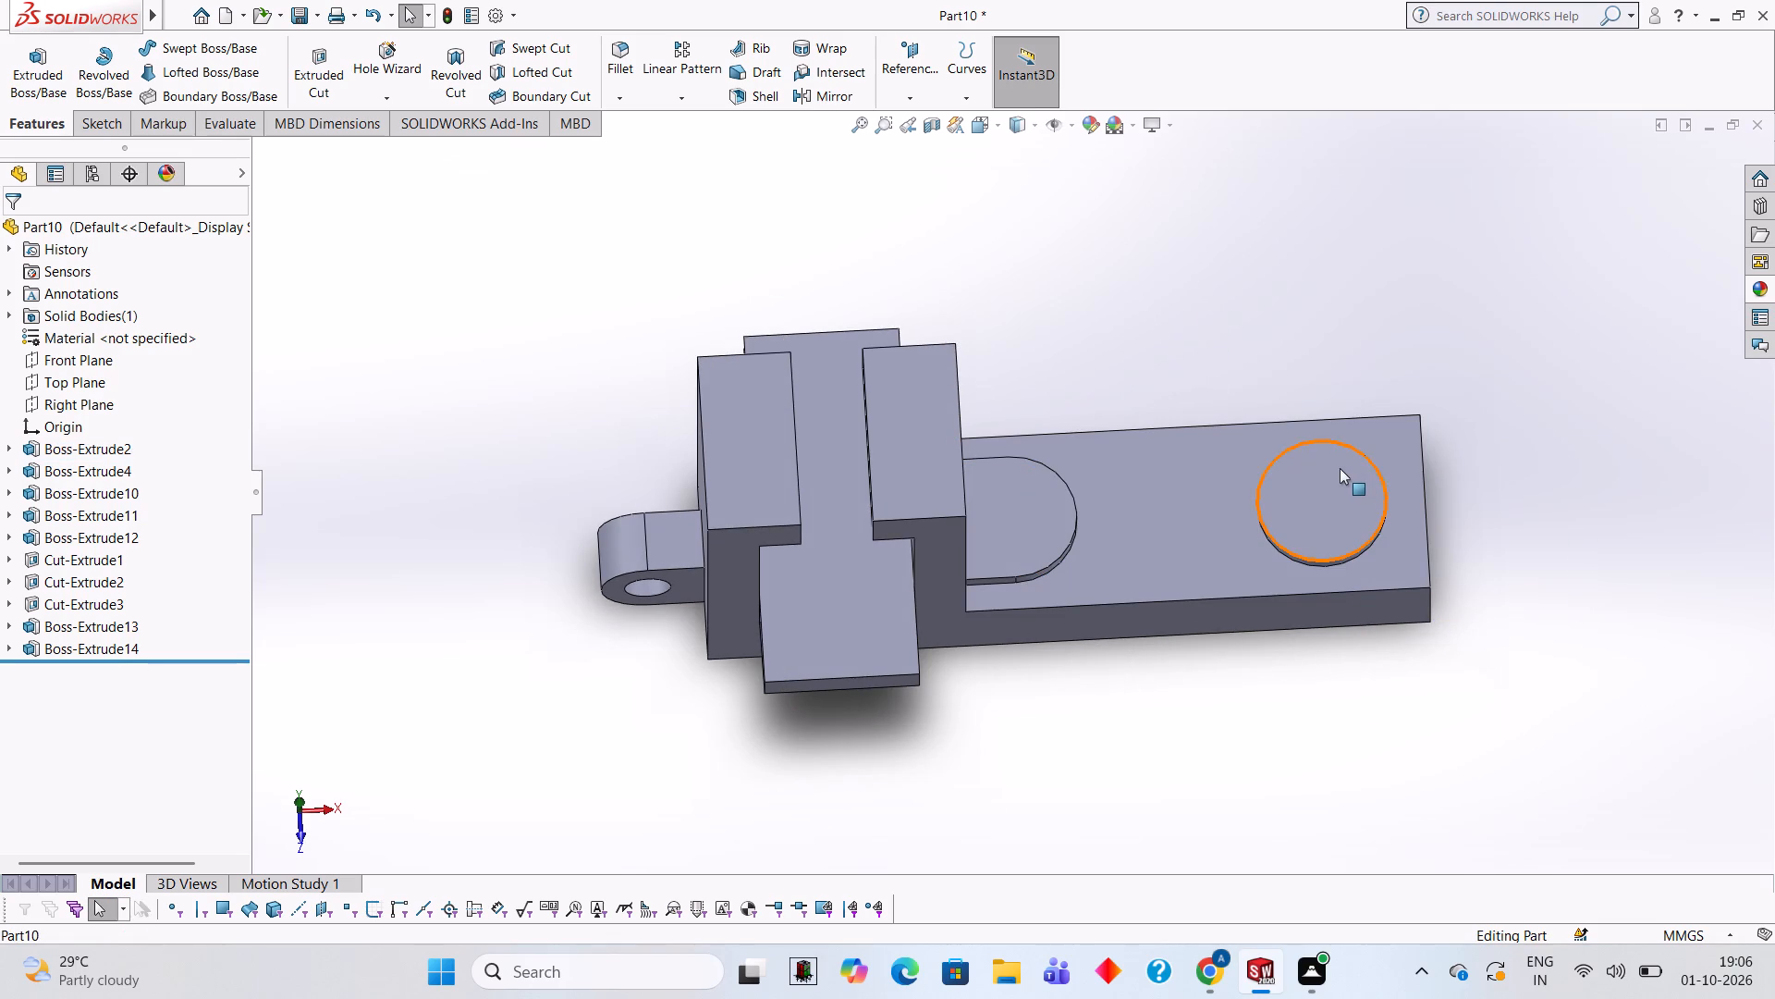
left_click(1325, 477)
left_click(1404, 434)
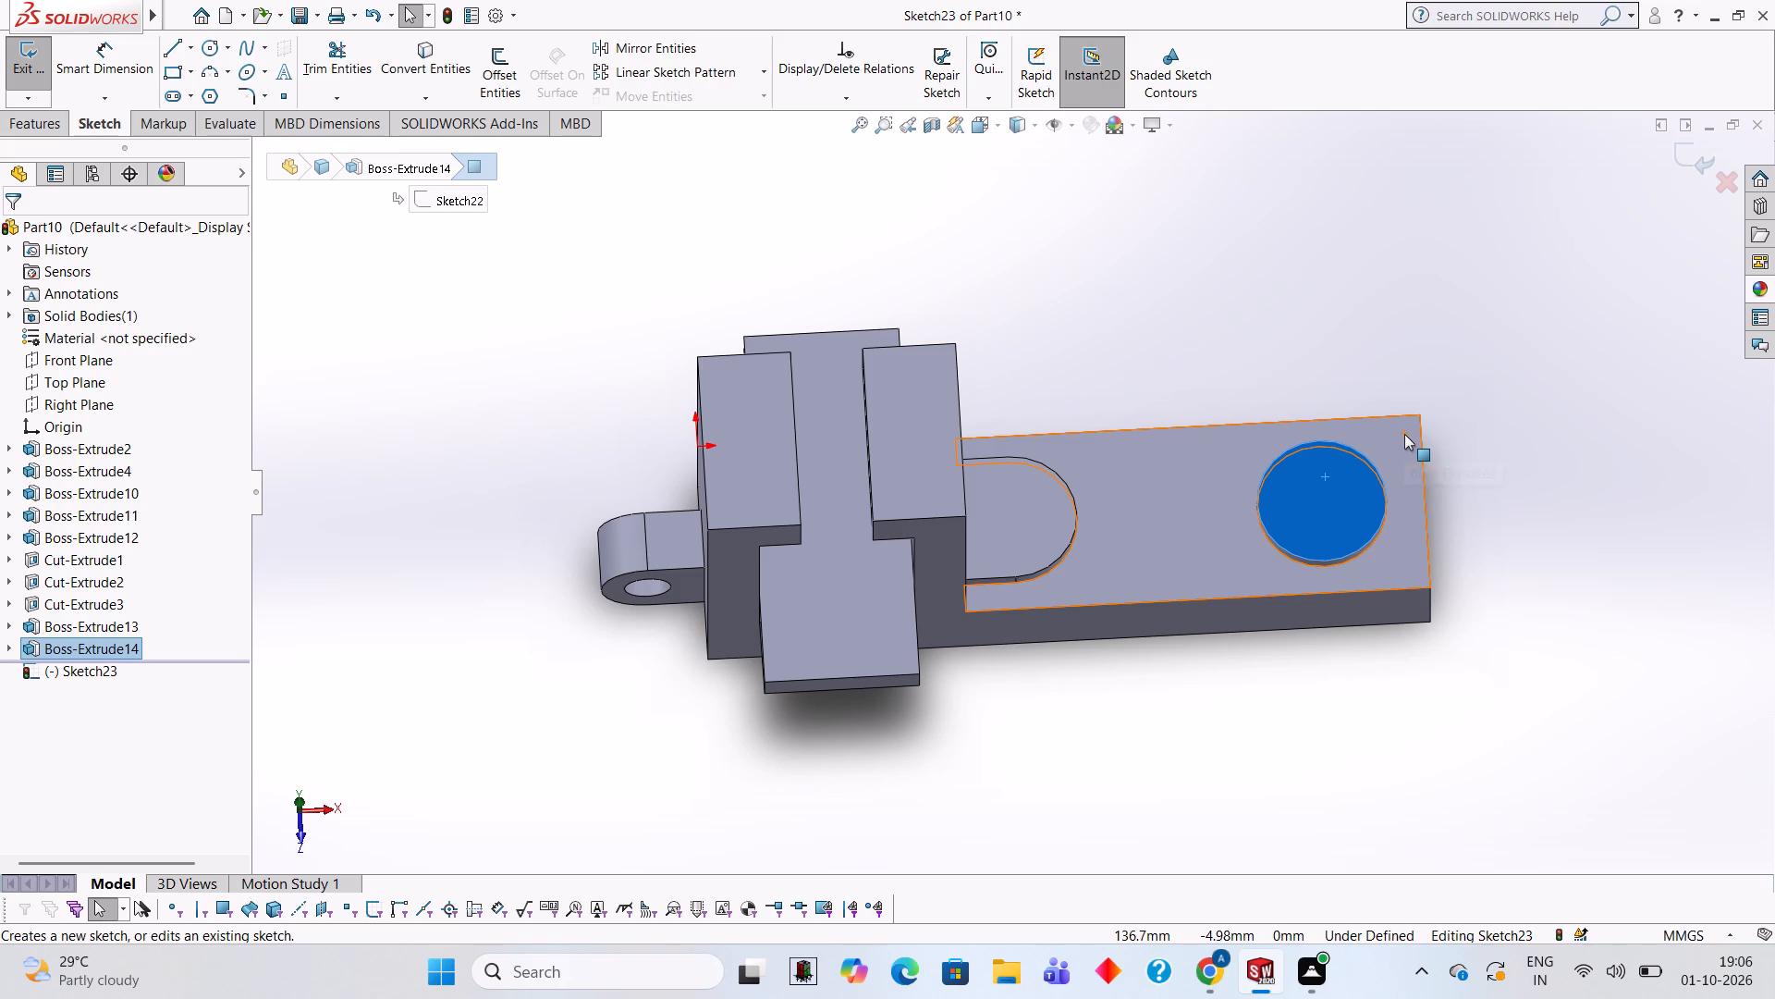
key("ctrl+8")
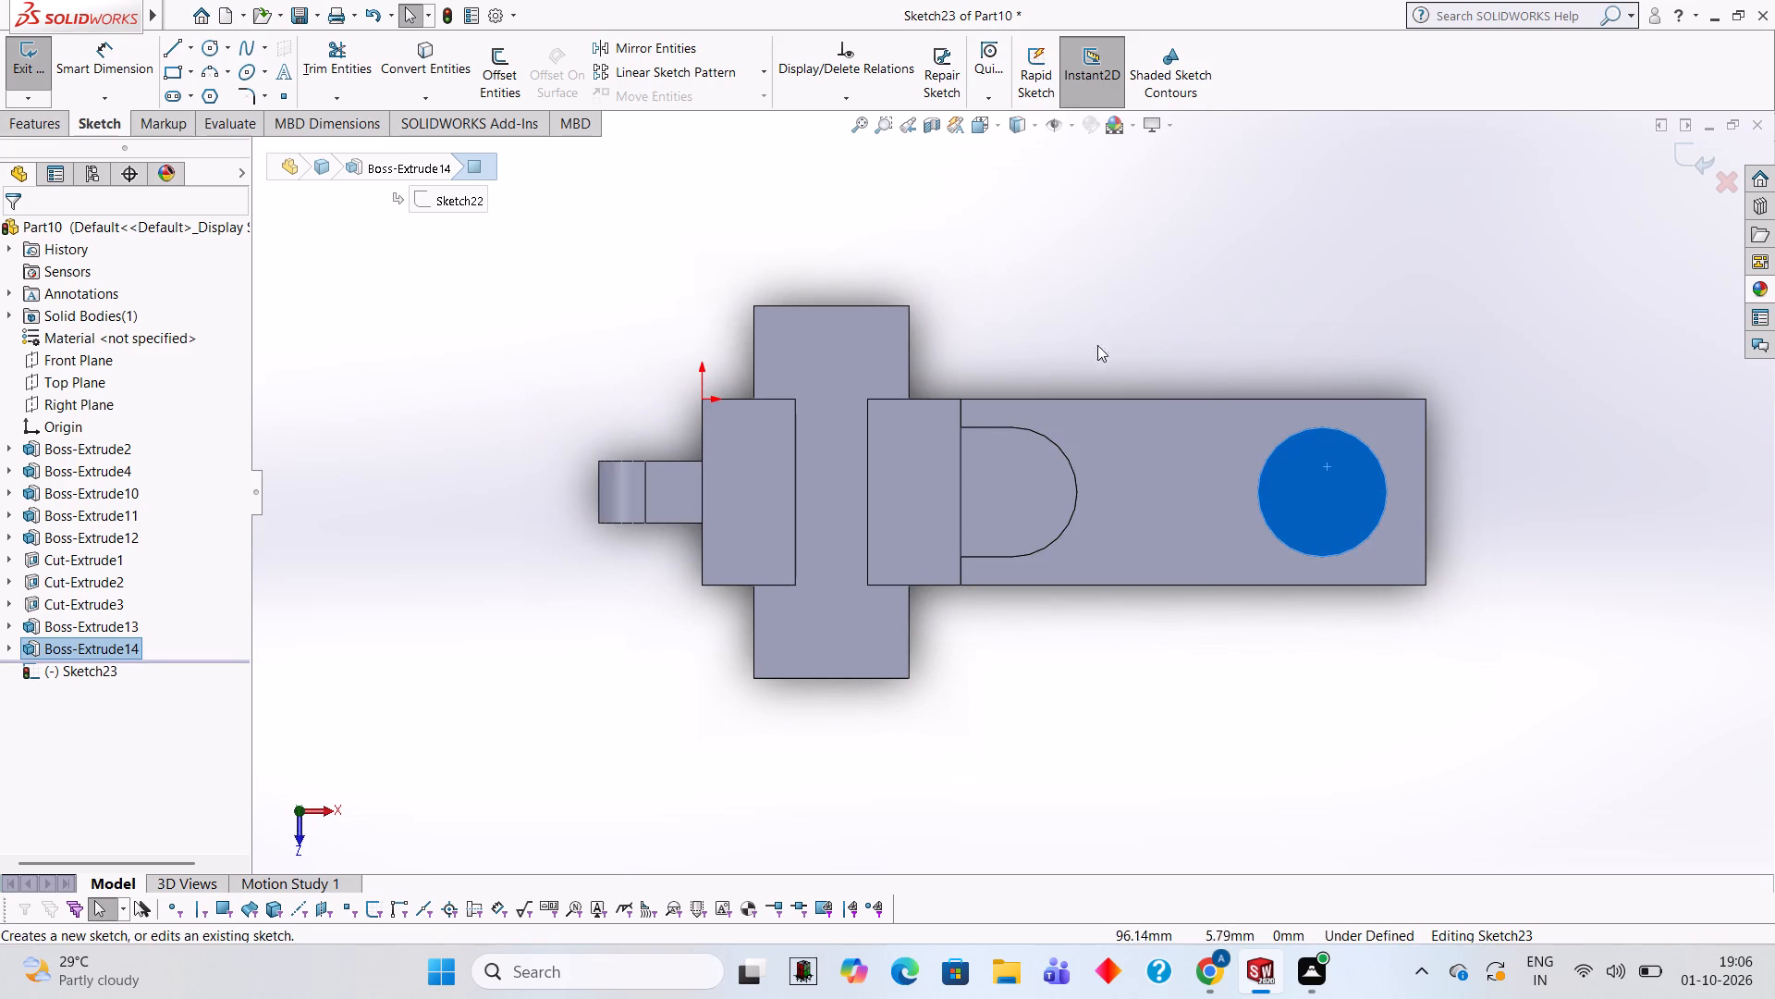
left_click(211, 44)
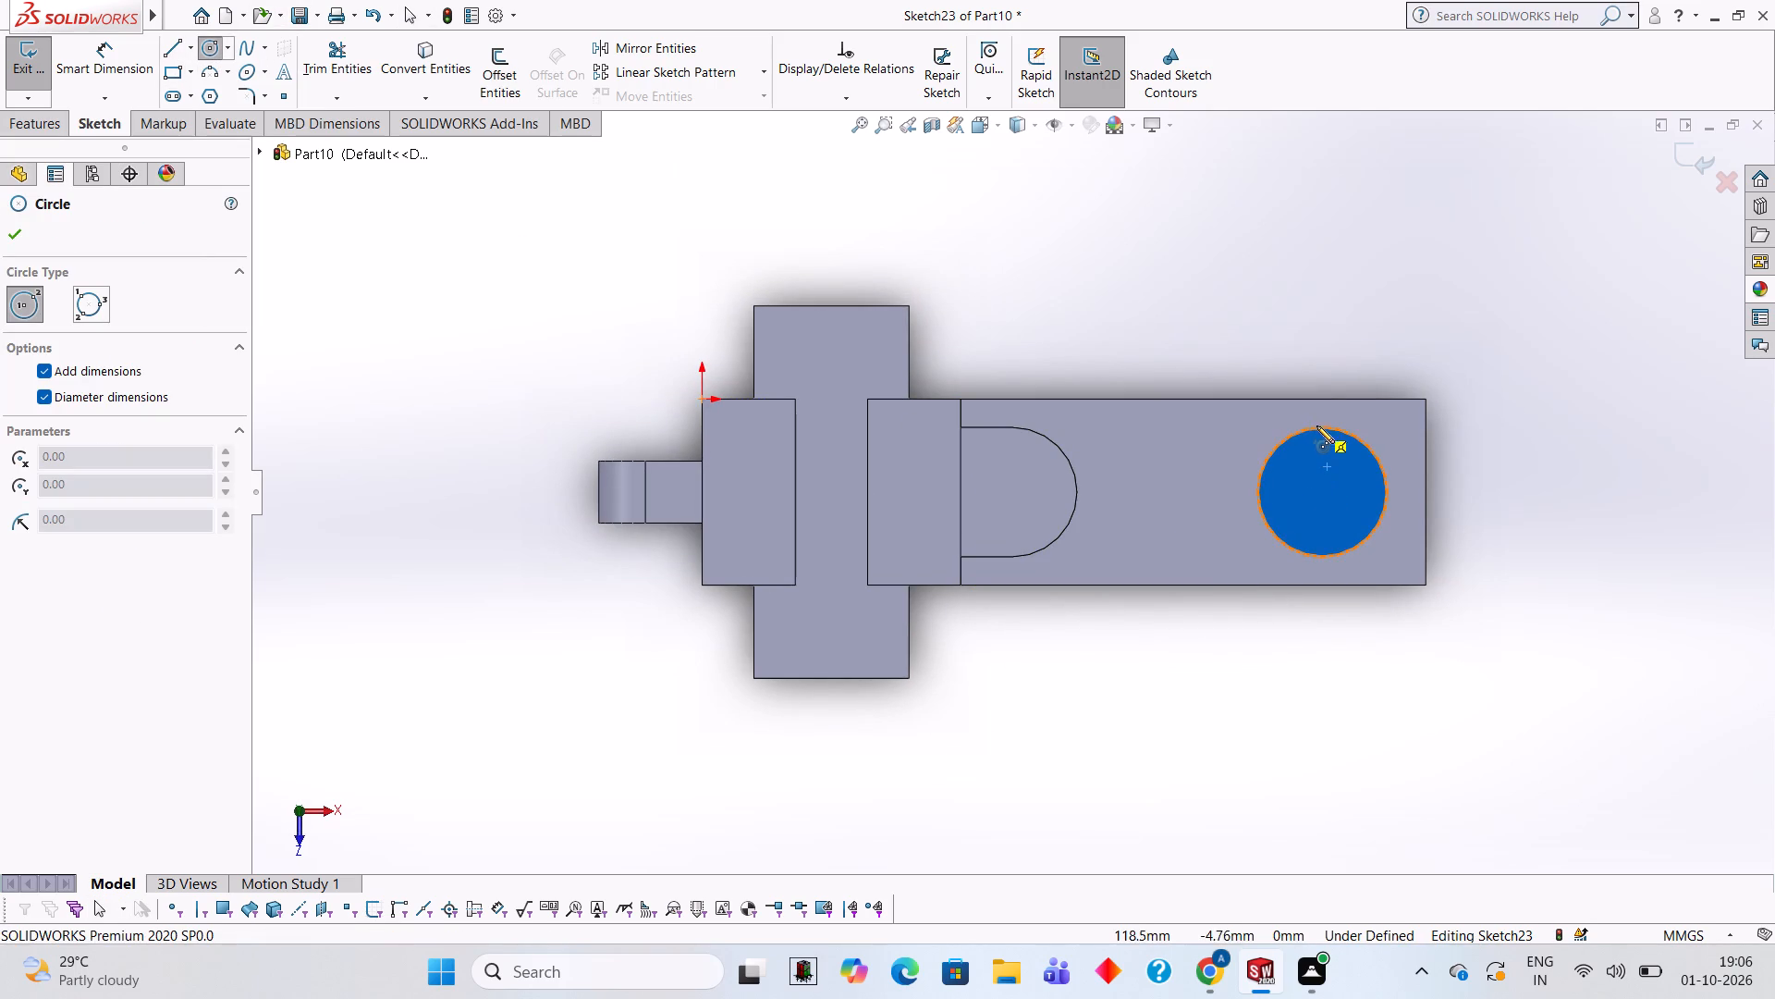
left_click(1323, 489)
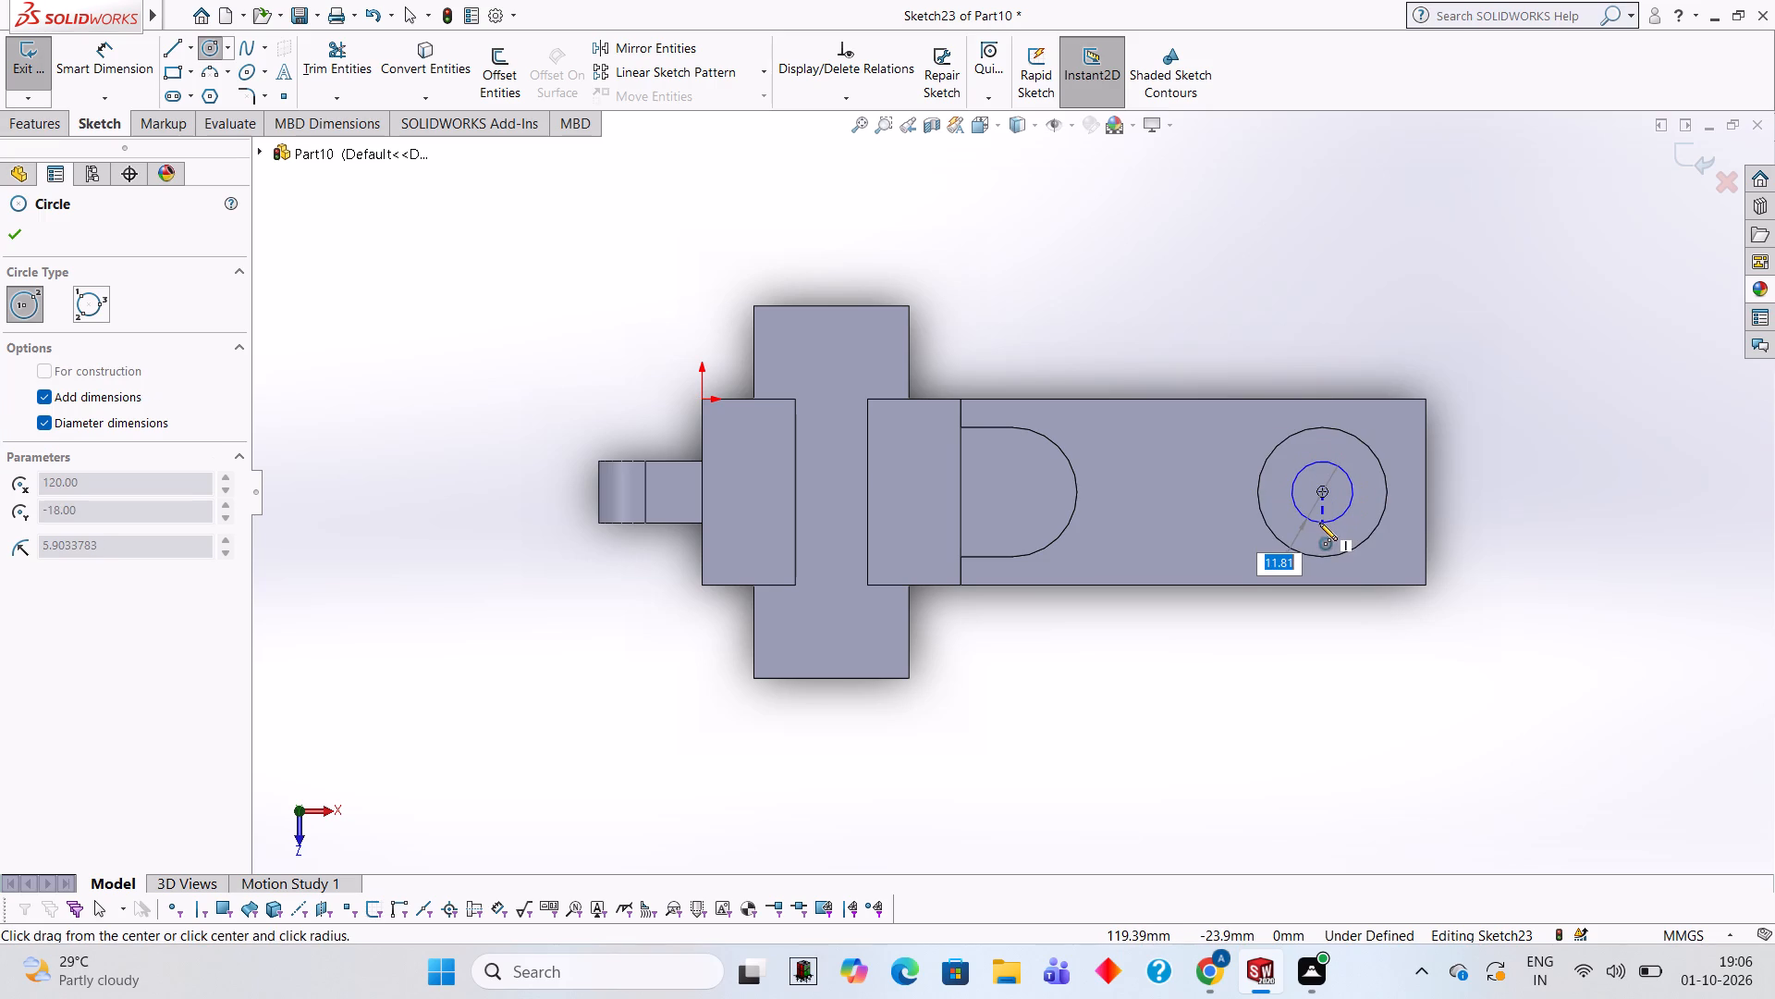
type("12")
key("Return")
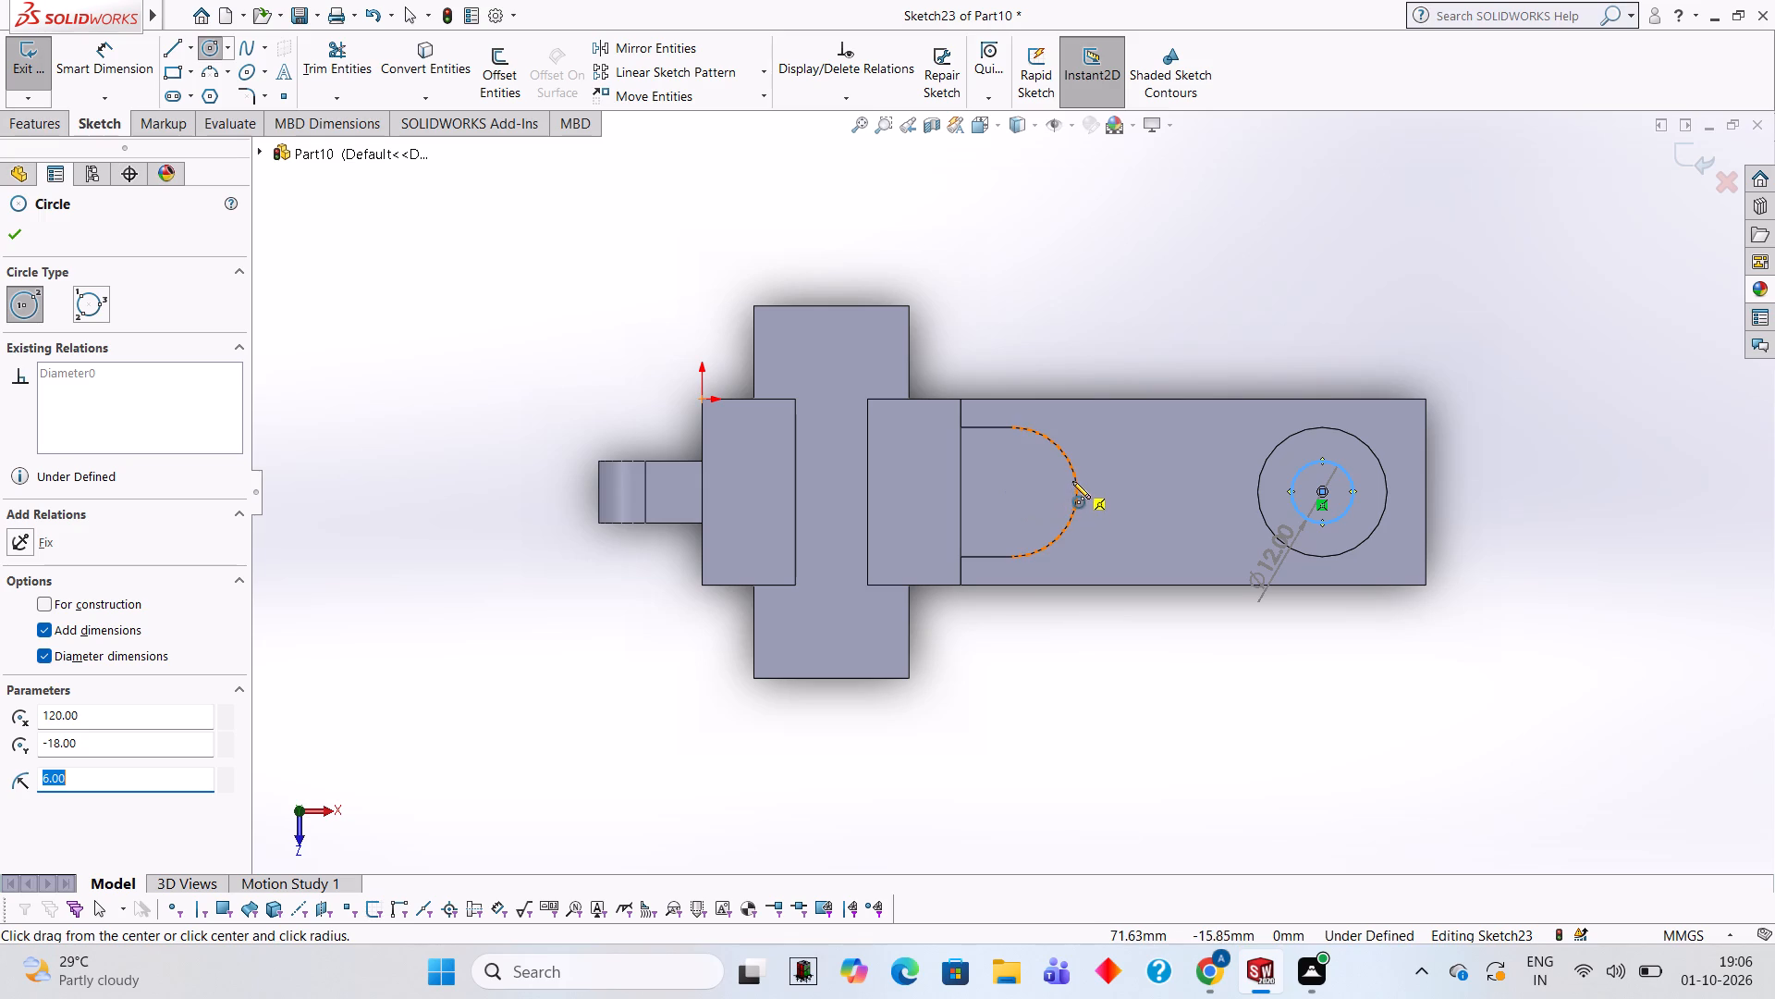
left_click(1010, 488)
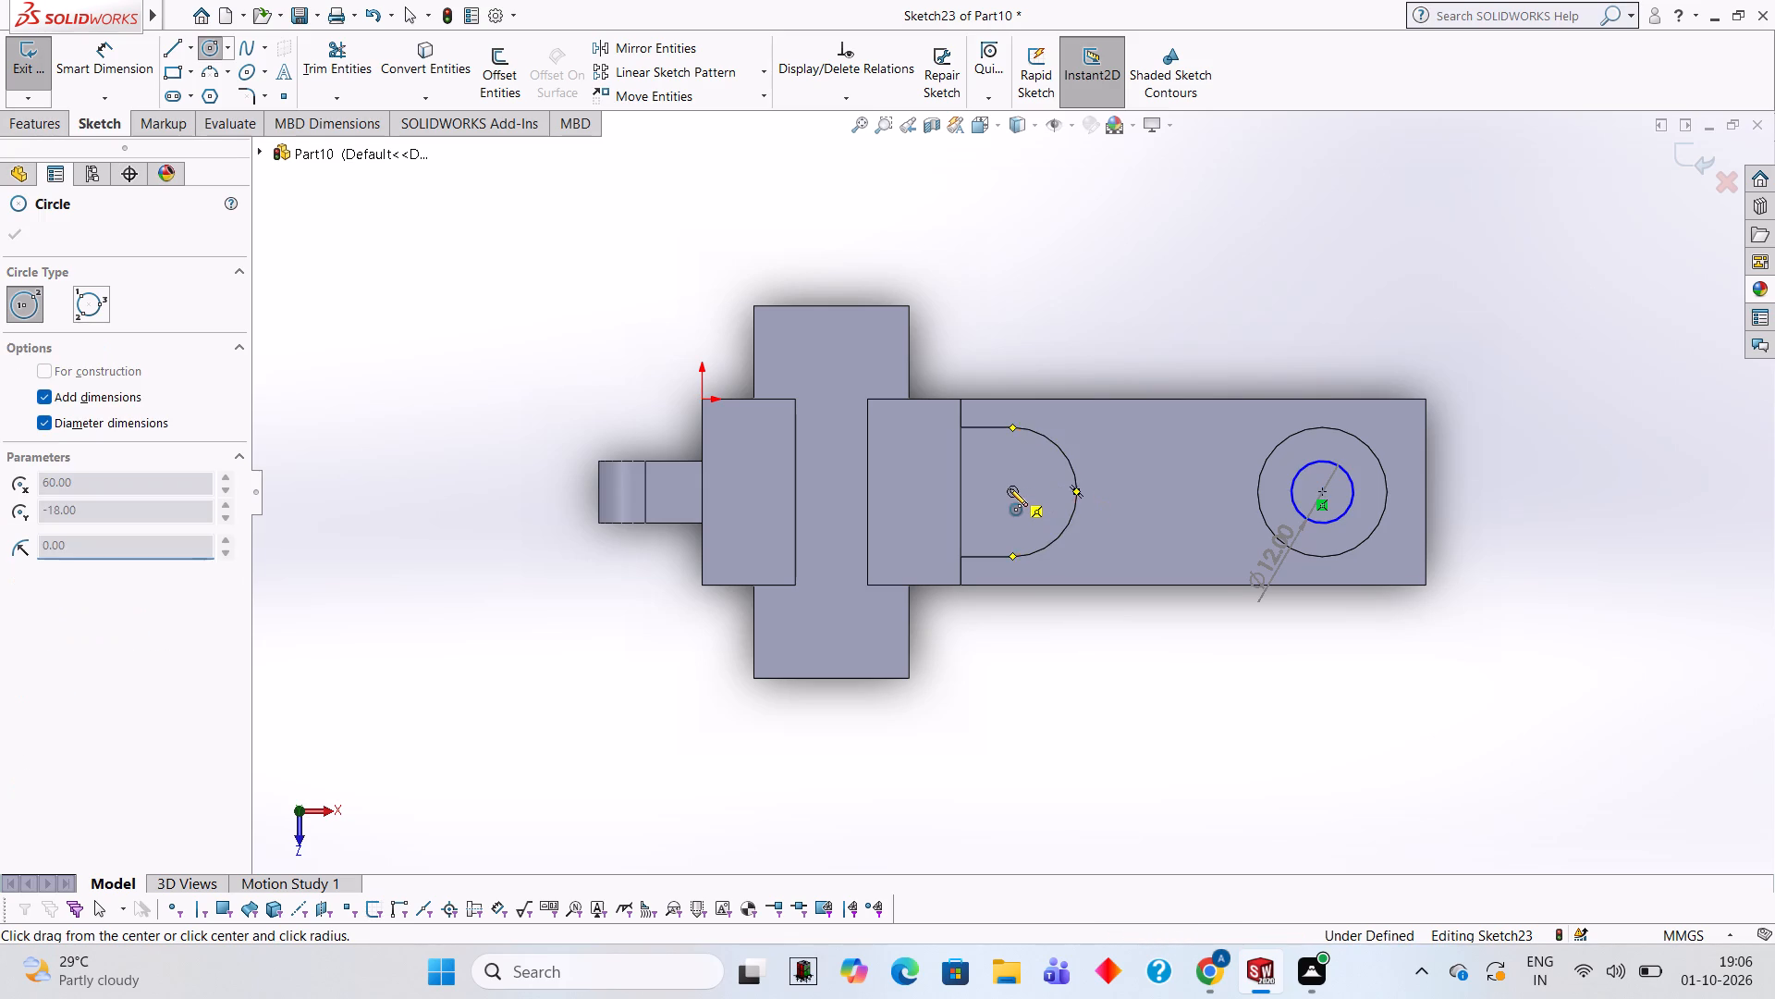
type("12")
key("Return")
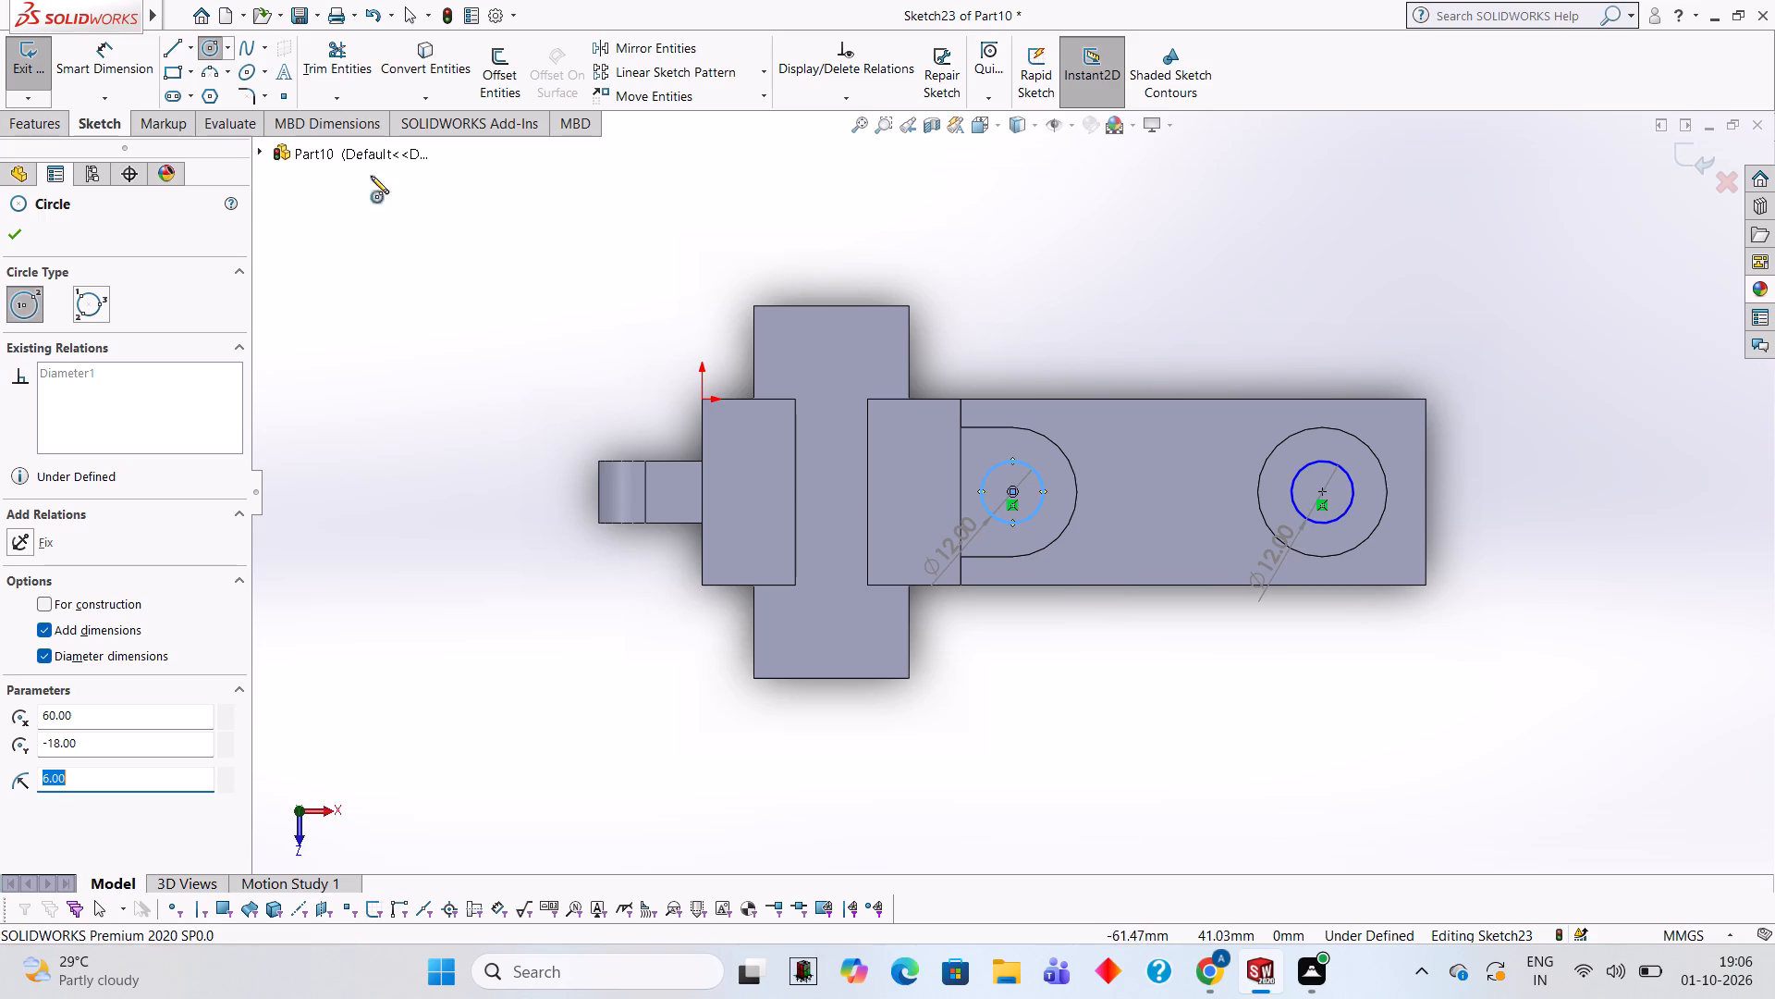
Cut both 12 mm circles down through the pads and base block to a blind depth of 30 mm.
left_click(54, 120)
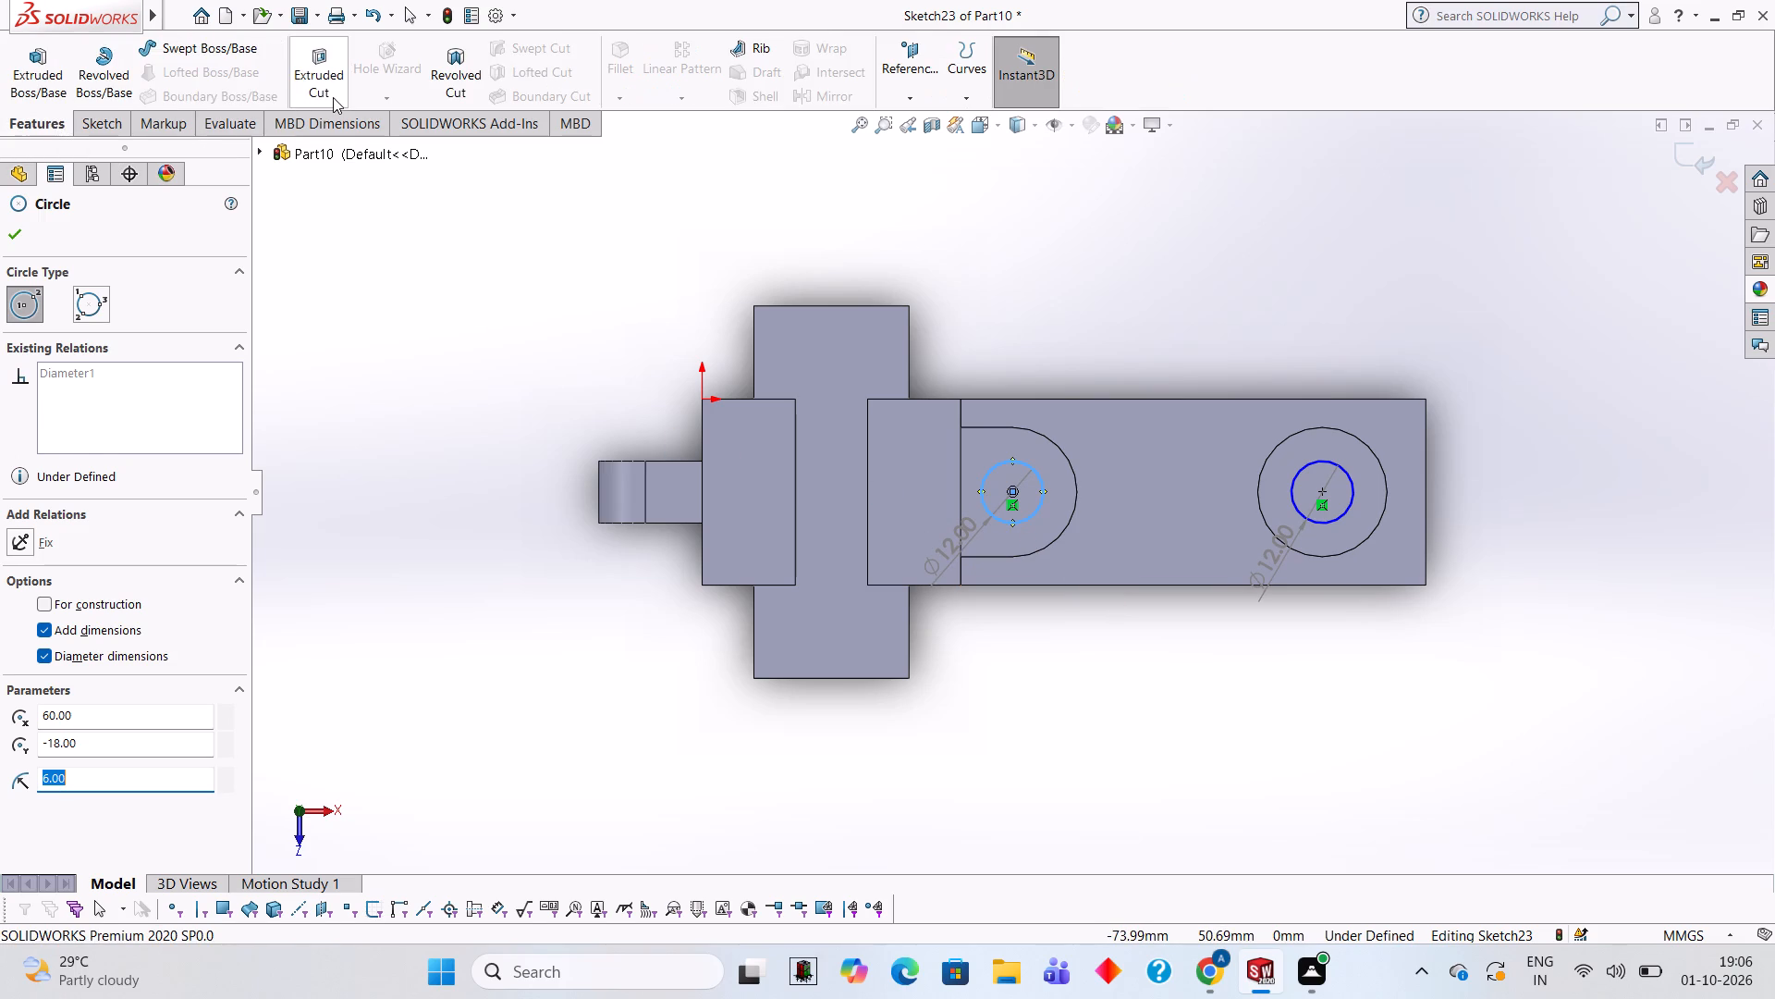
left_click(333, 97)
middle_click_drag(1081, 679, 1095, 375)
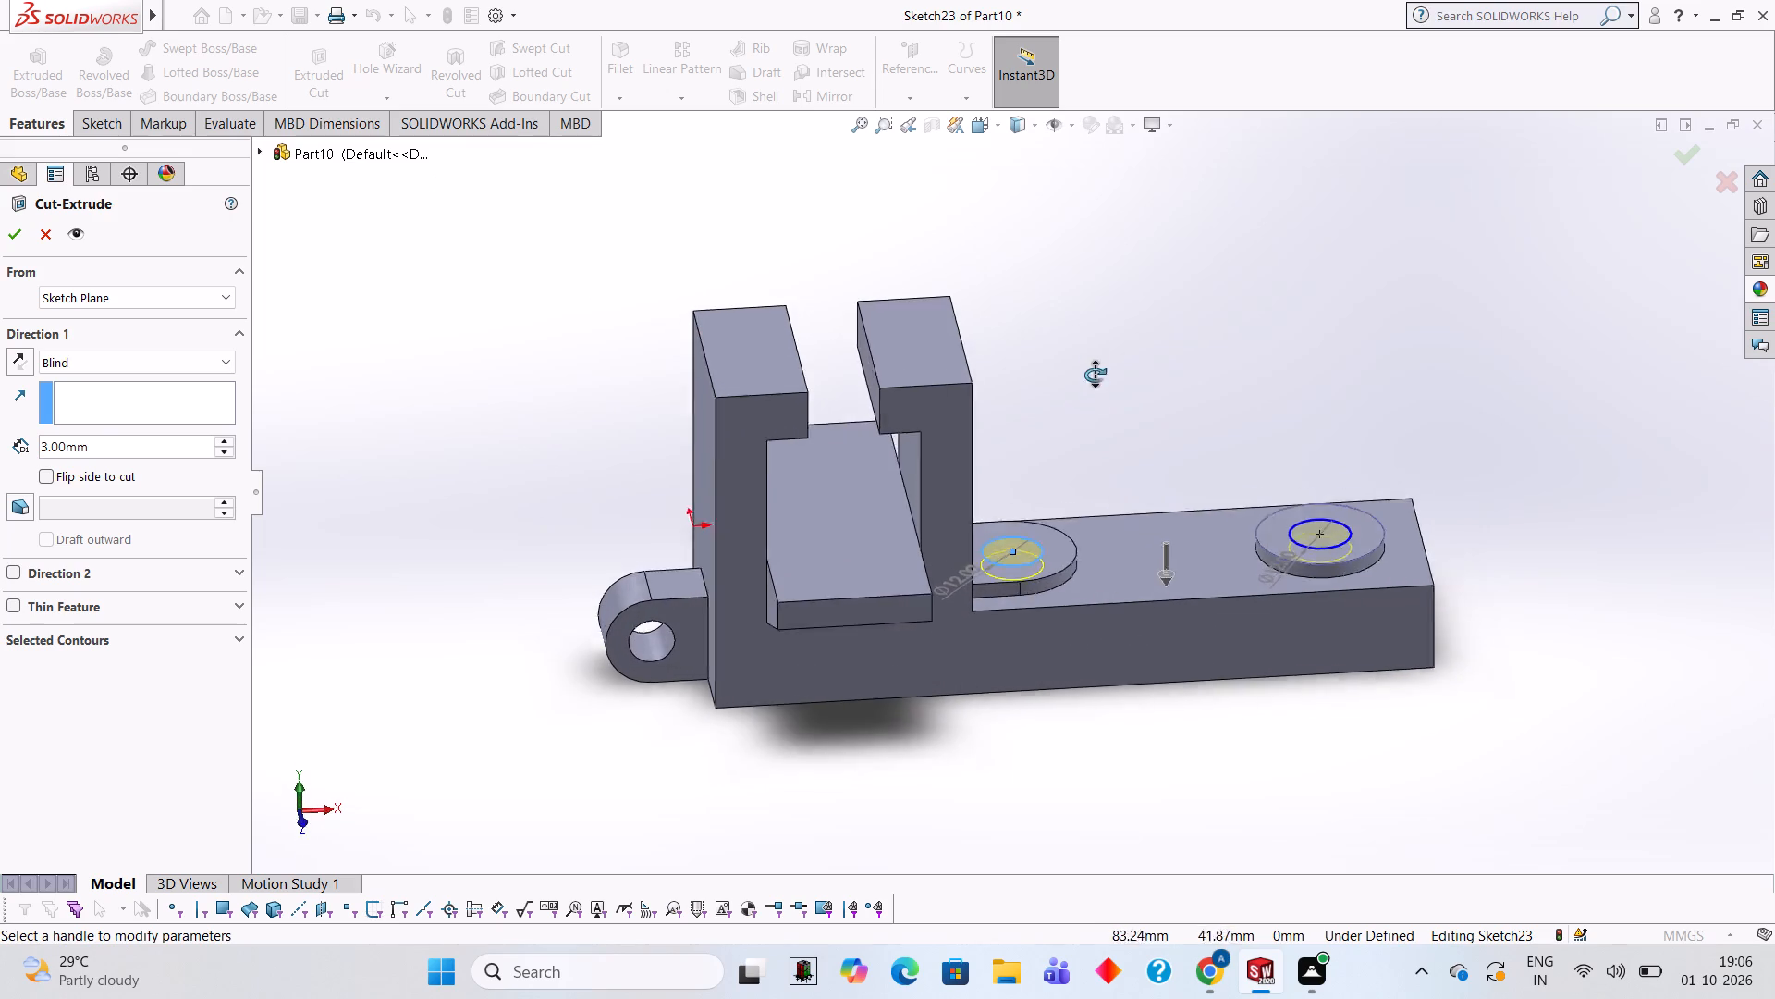
middle_click_drag(1095, 375, 1086, 344)
left_click(189, 446)
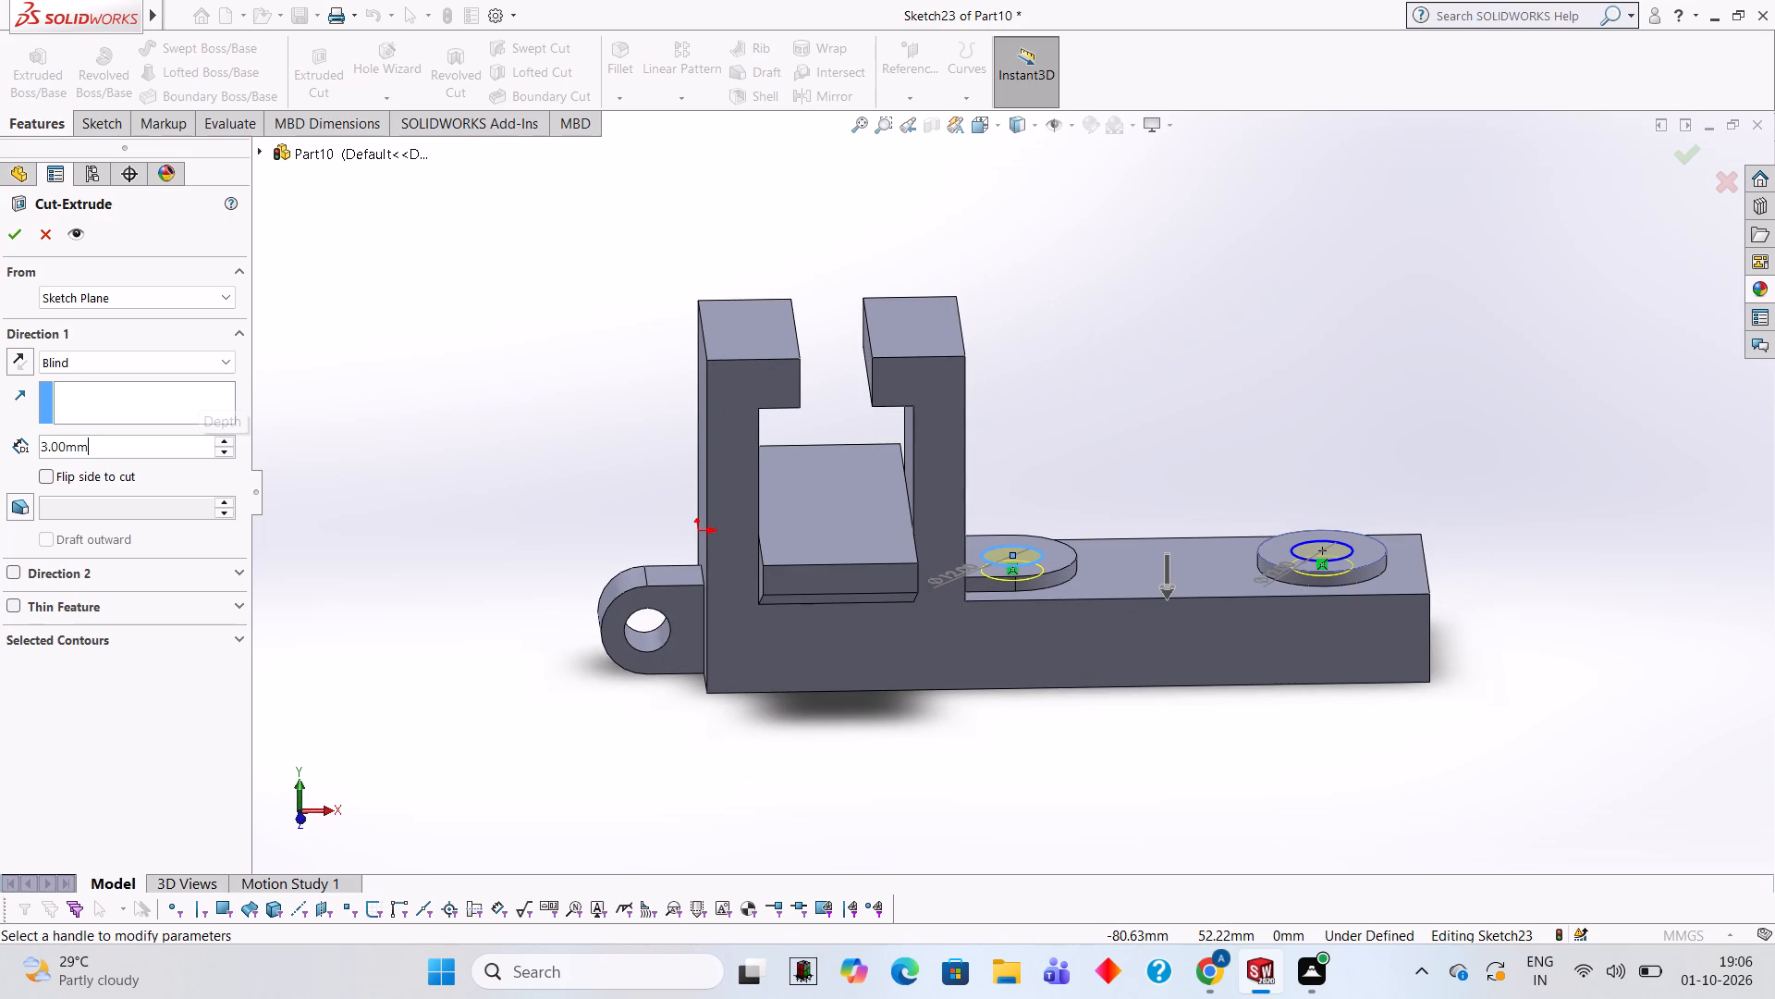
key("BackSpace")
key("BackSpace")
key("BackSpace")
key("BackSpace")
key("BackSpace")
key("BackSpace")
key("BackSpace")
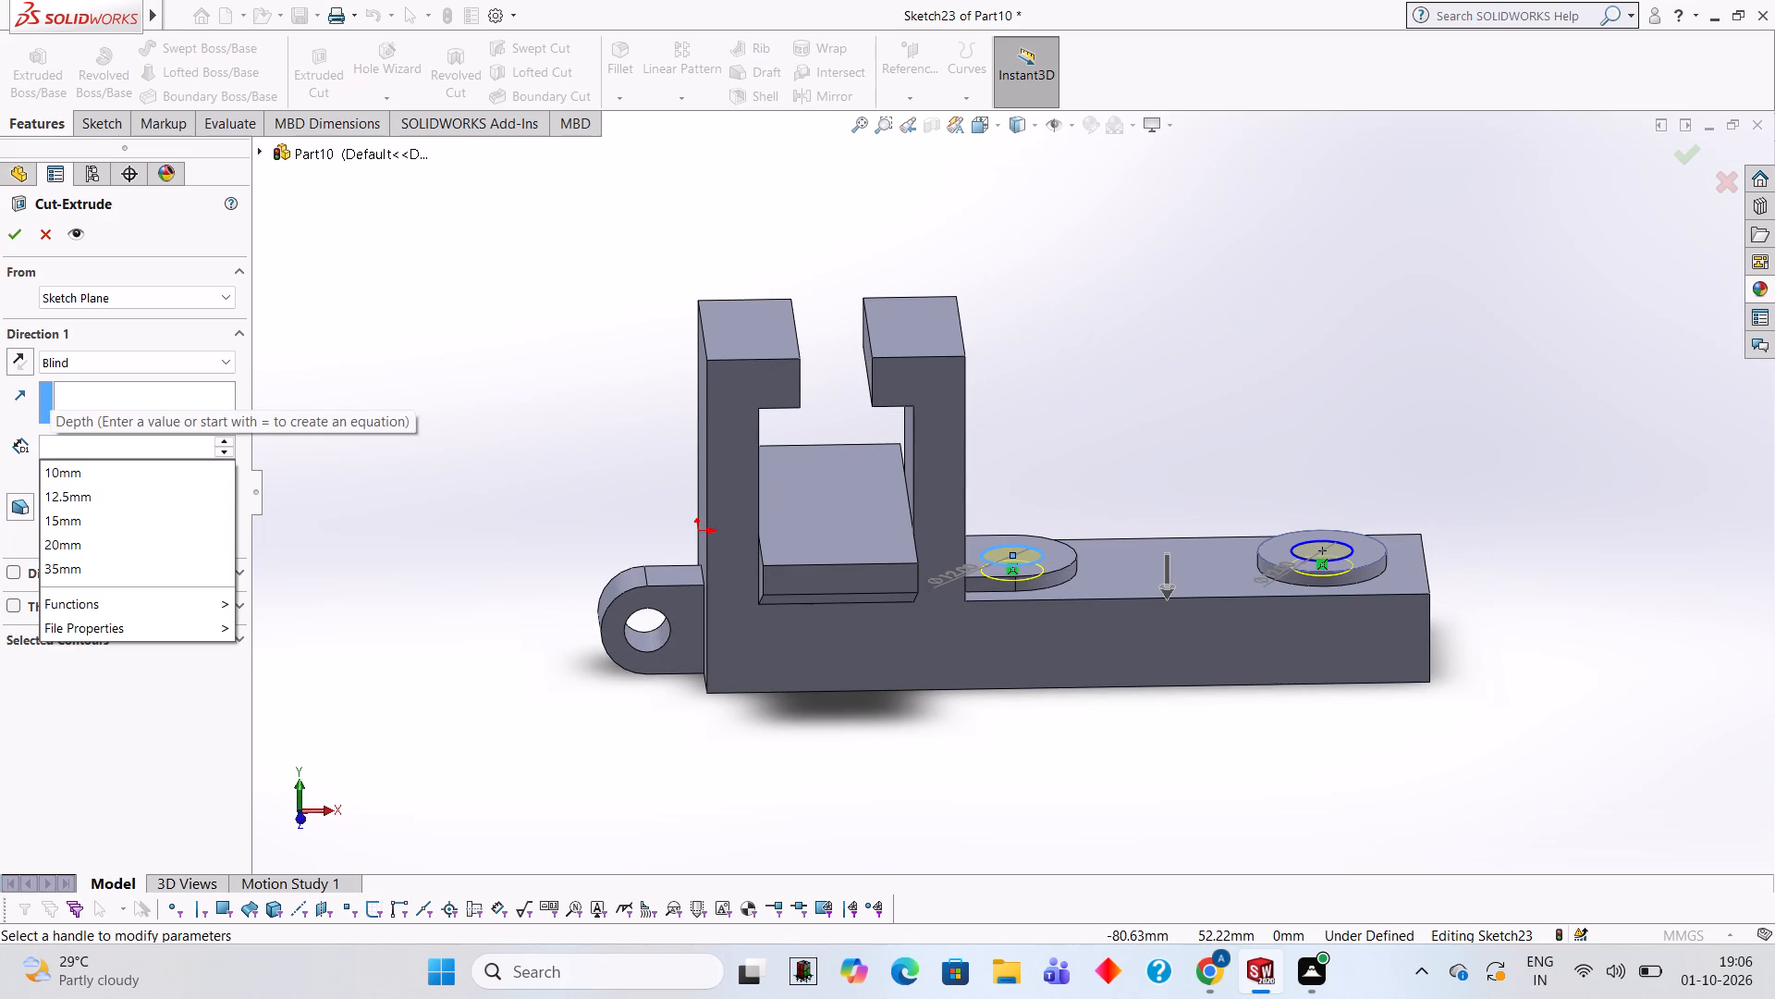
type("30")
key("Return")
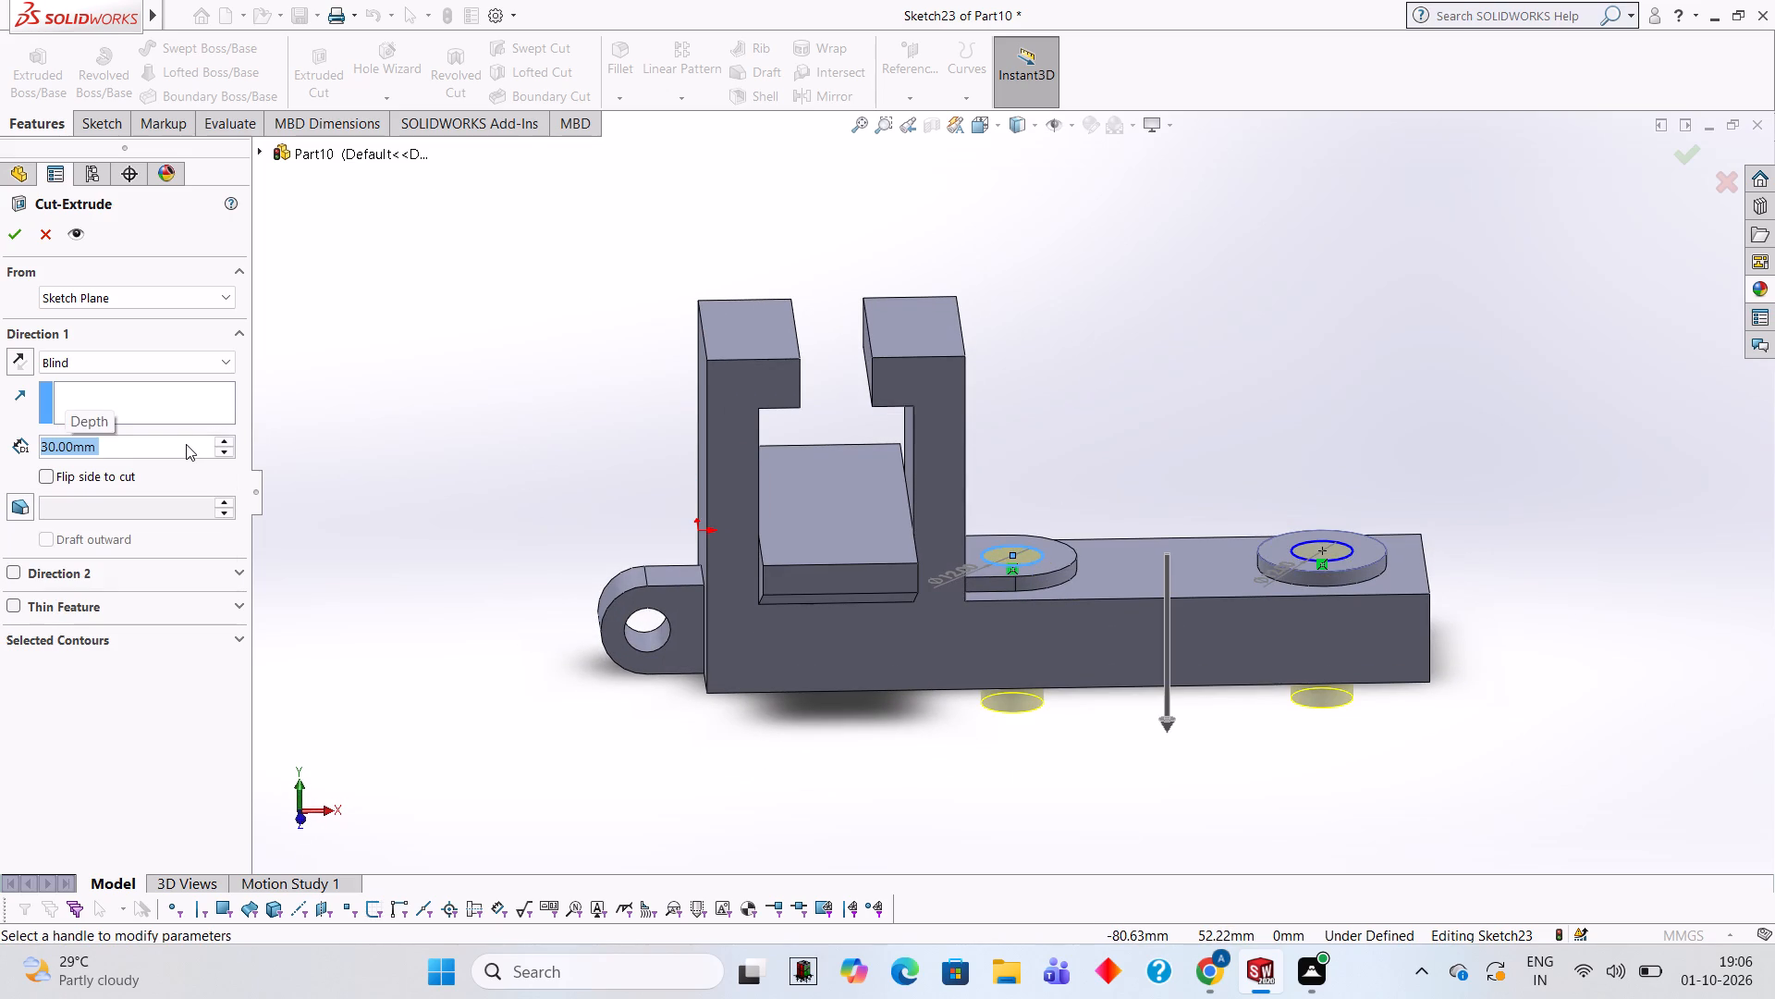
left_click(6, 237)
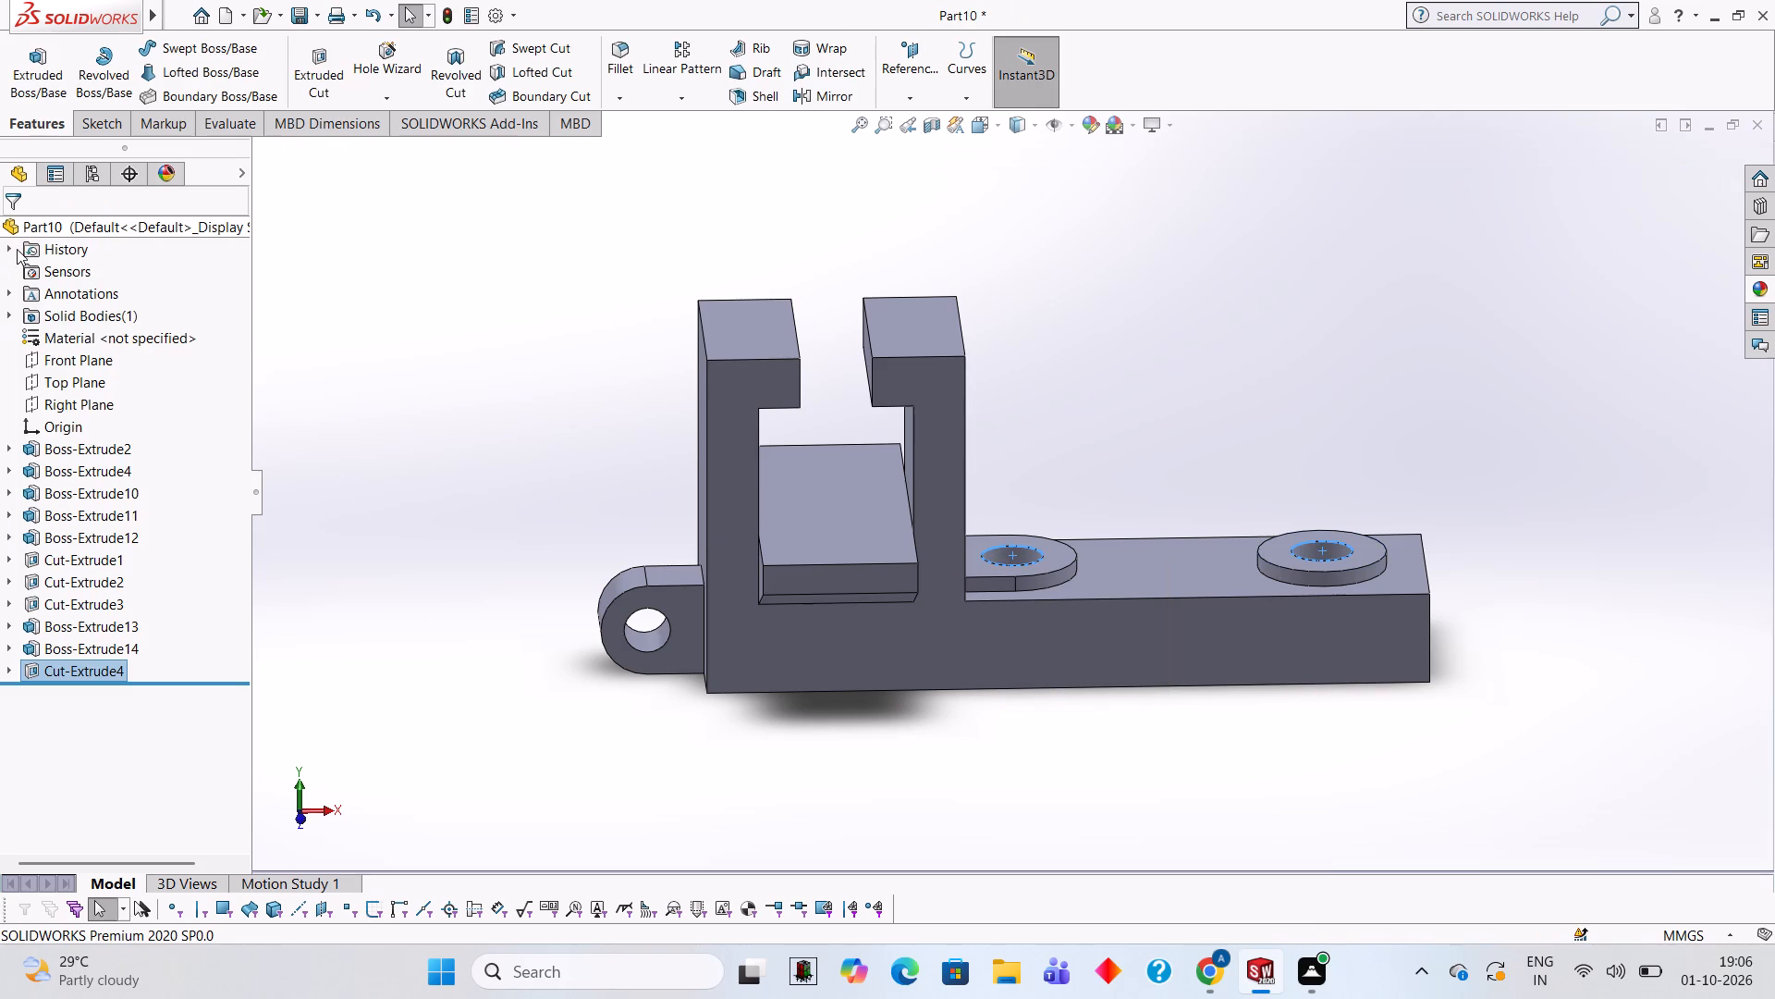
left_click(363, 404)
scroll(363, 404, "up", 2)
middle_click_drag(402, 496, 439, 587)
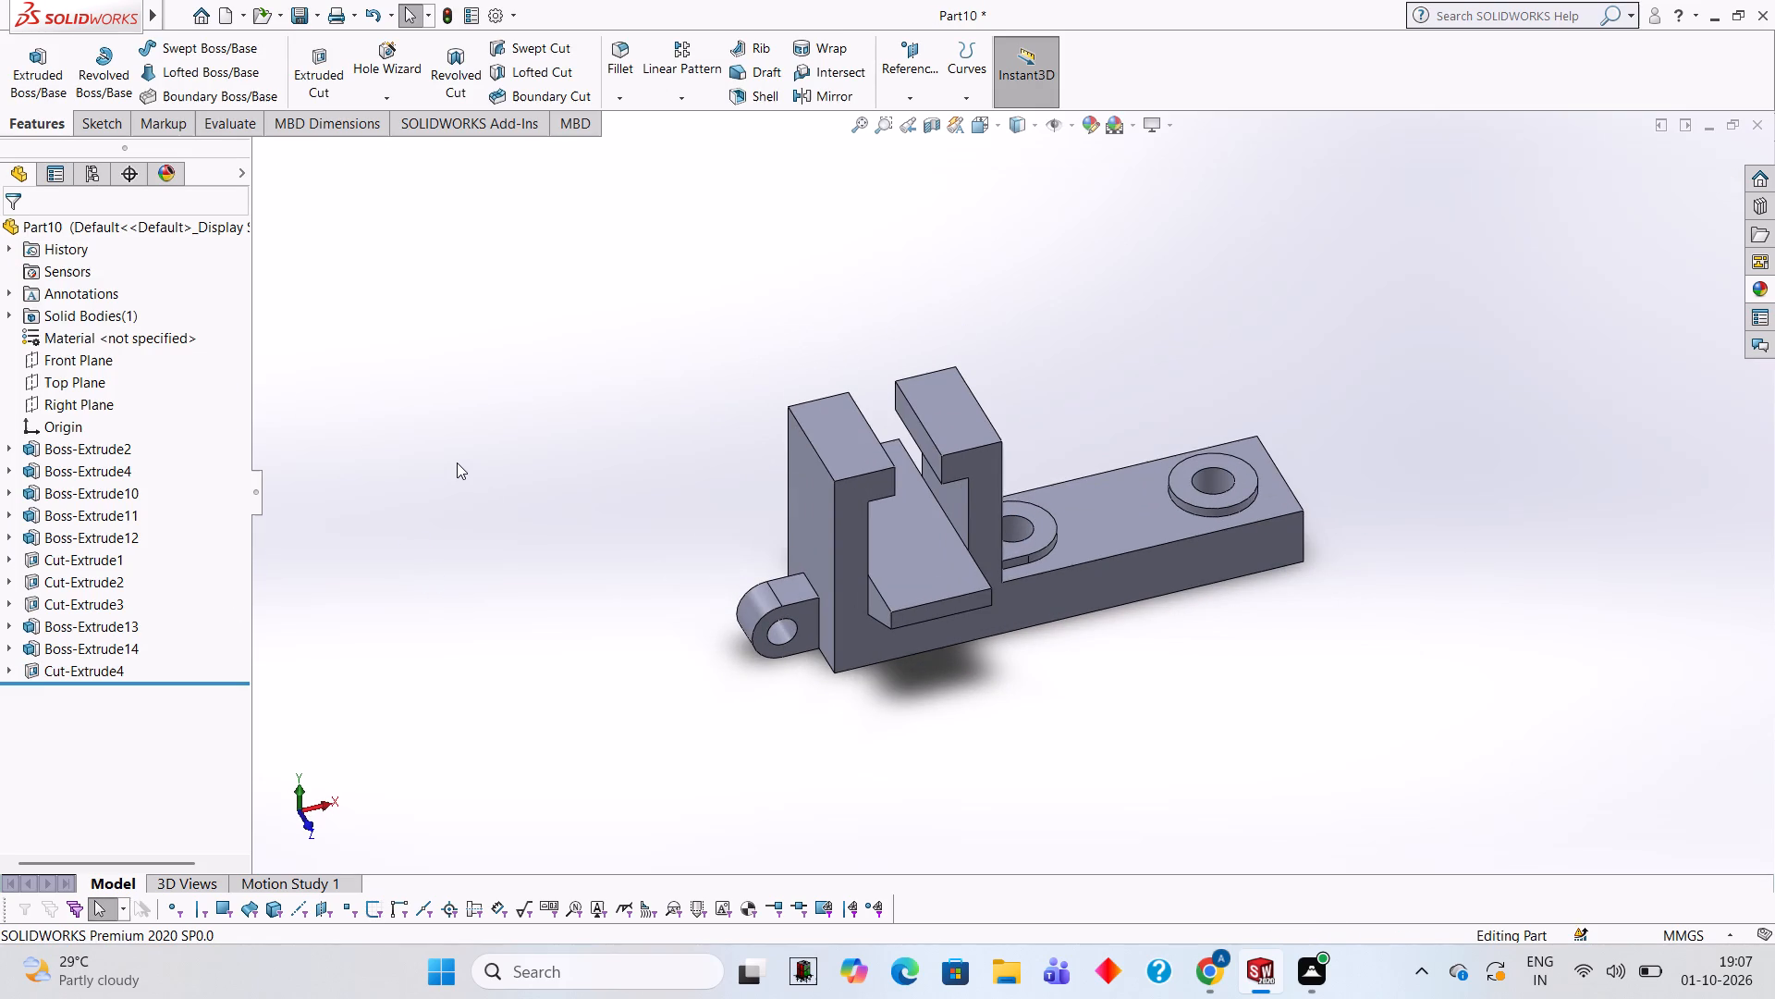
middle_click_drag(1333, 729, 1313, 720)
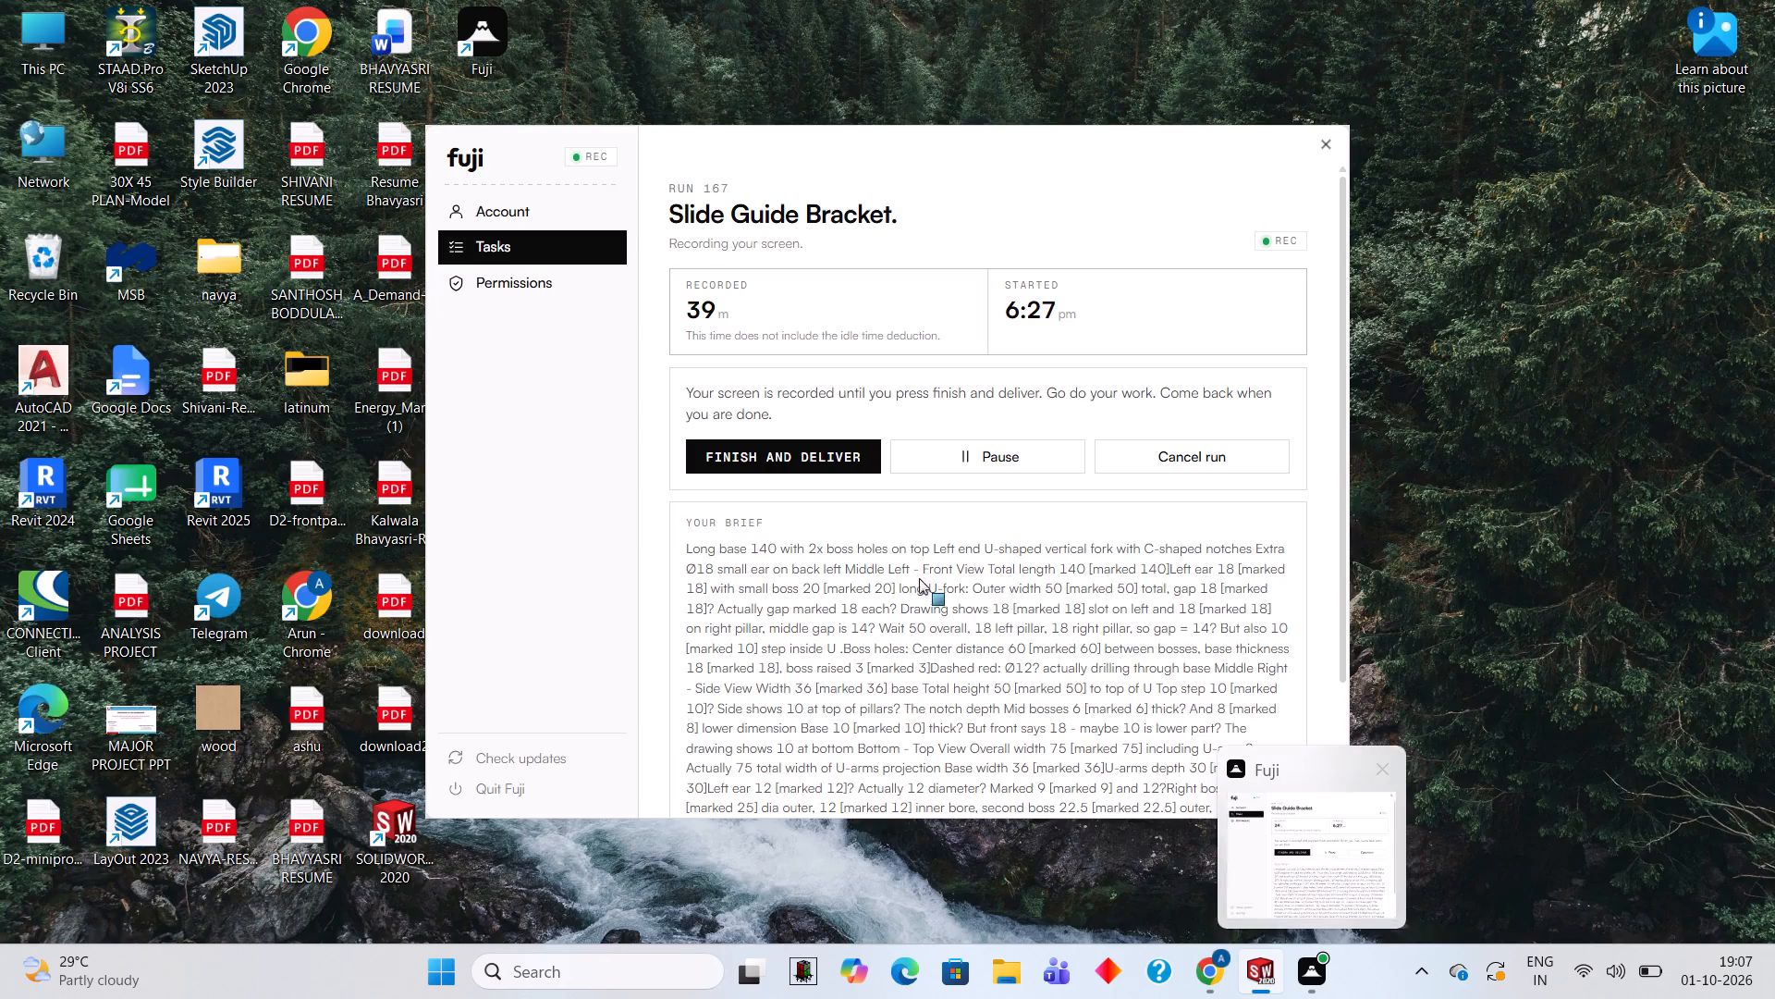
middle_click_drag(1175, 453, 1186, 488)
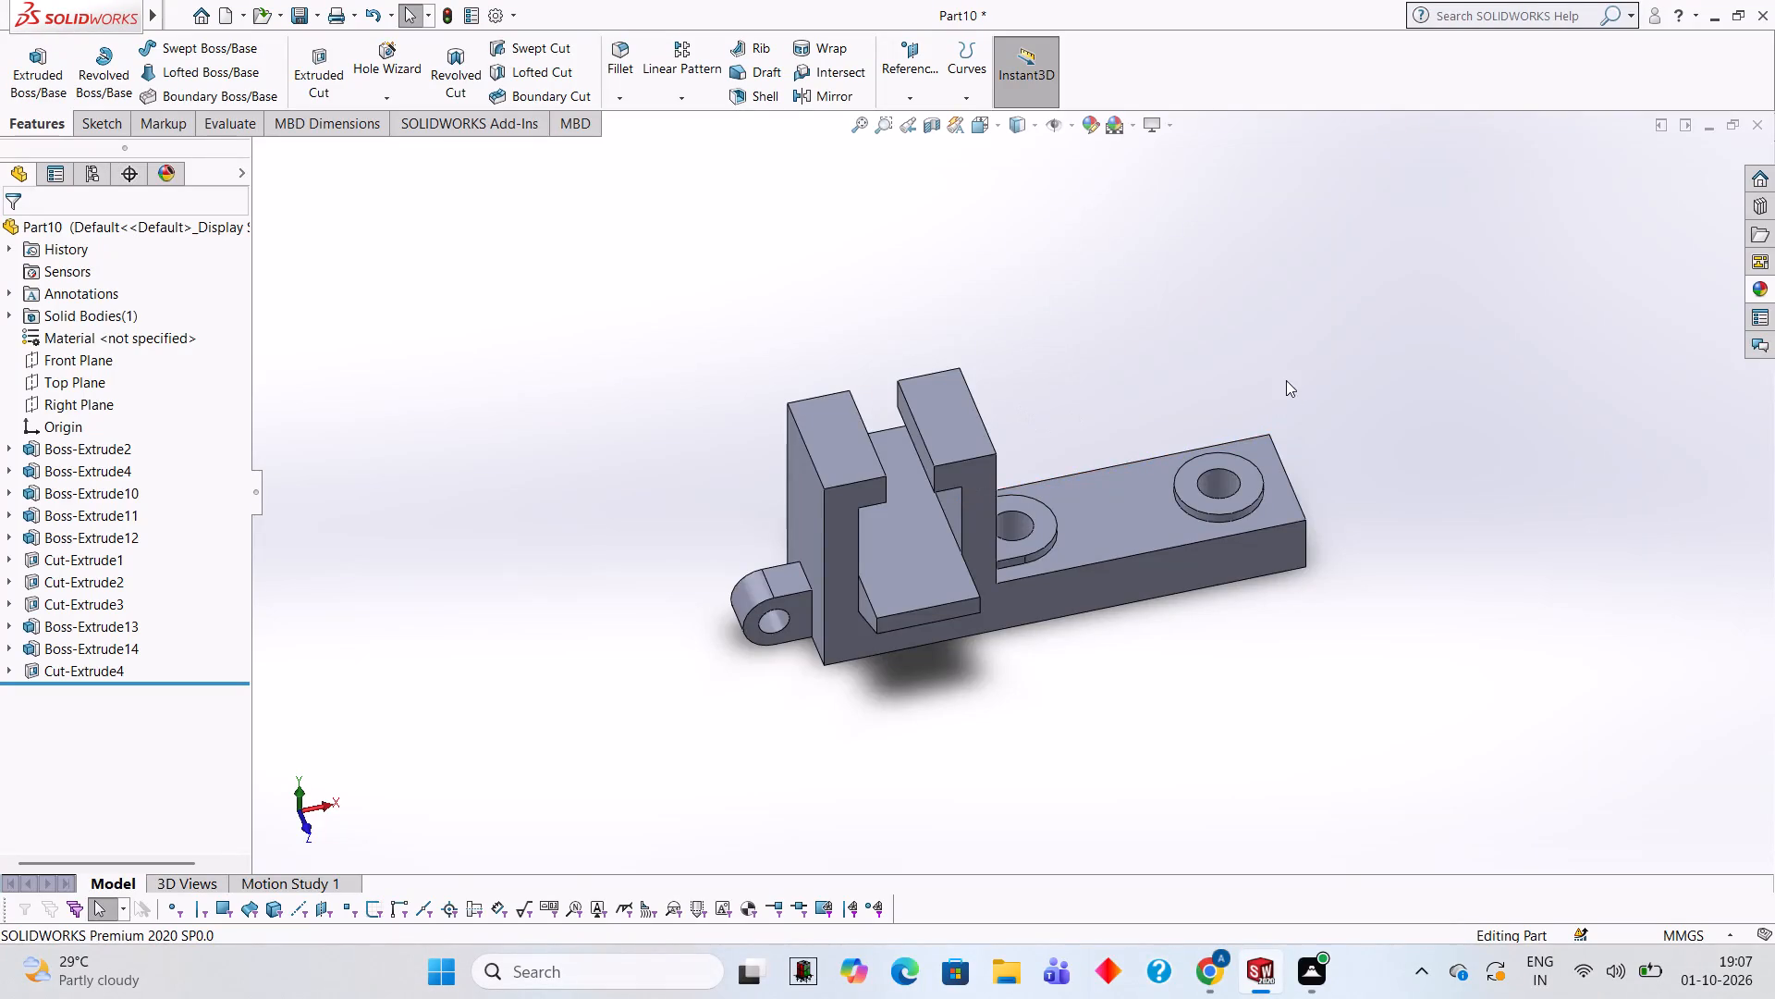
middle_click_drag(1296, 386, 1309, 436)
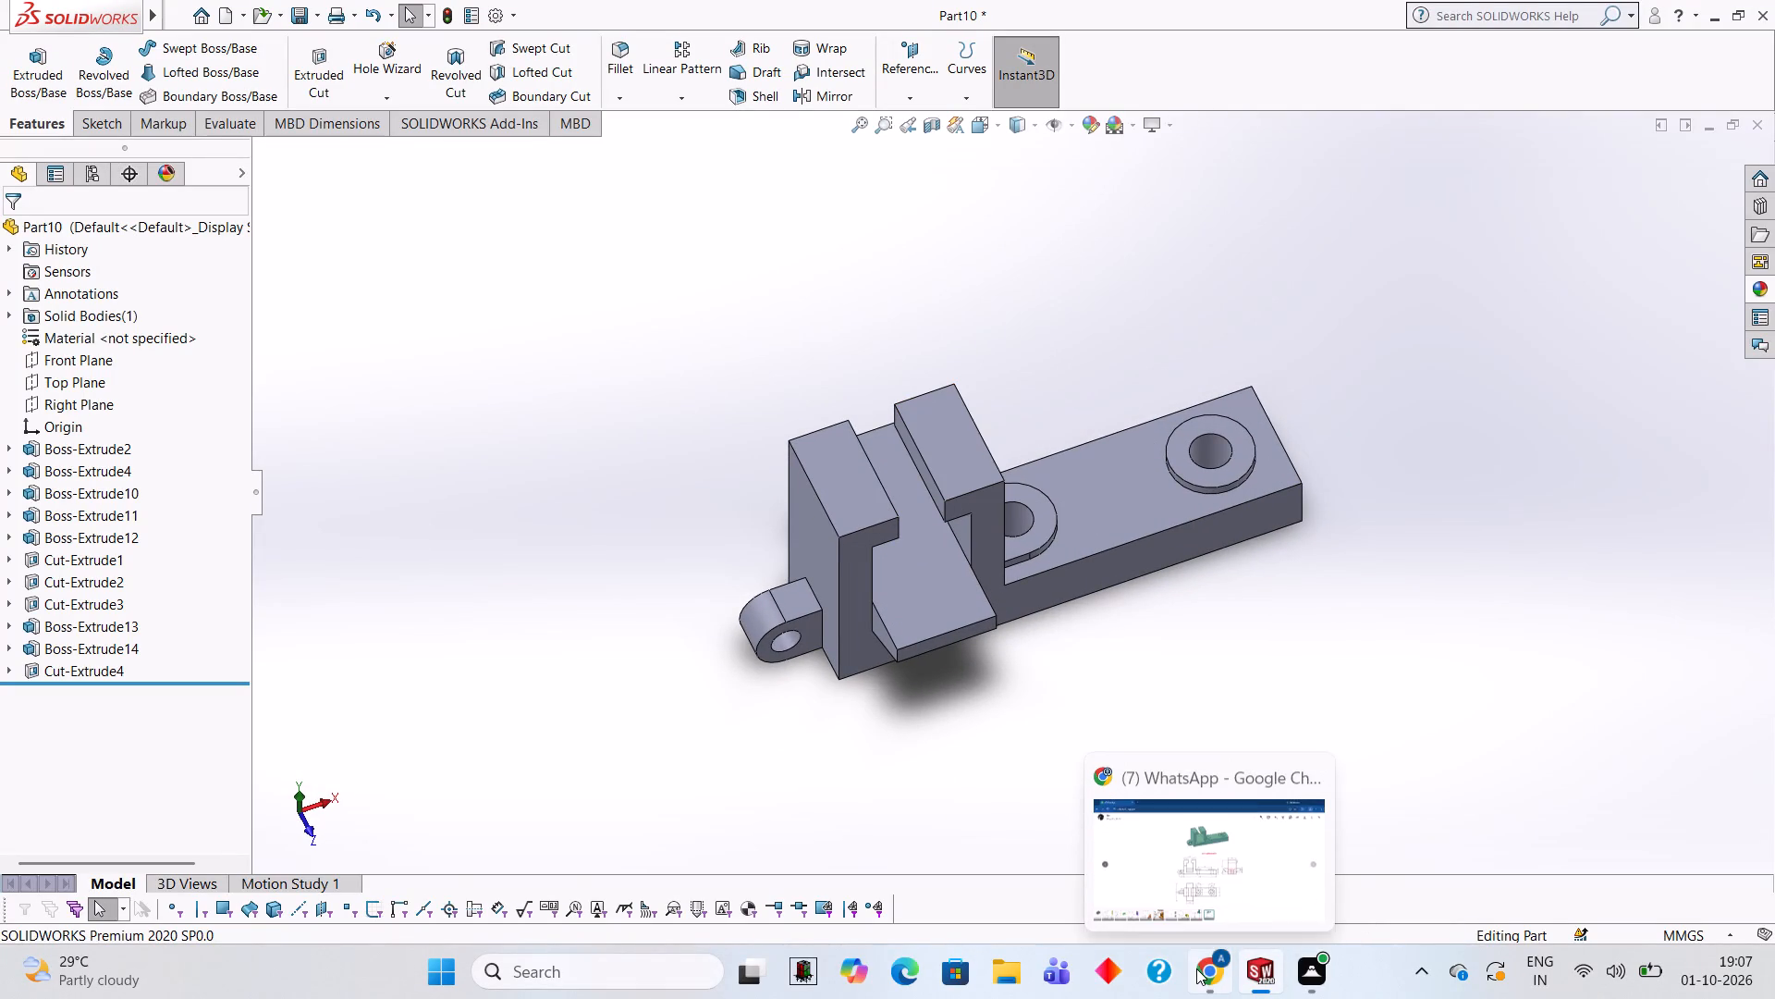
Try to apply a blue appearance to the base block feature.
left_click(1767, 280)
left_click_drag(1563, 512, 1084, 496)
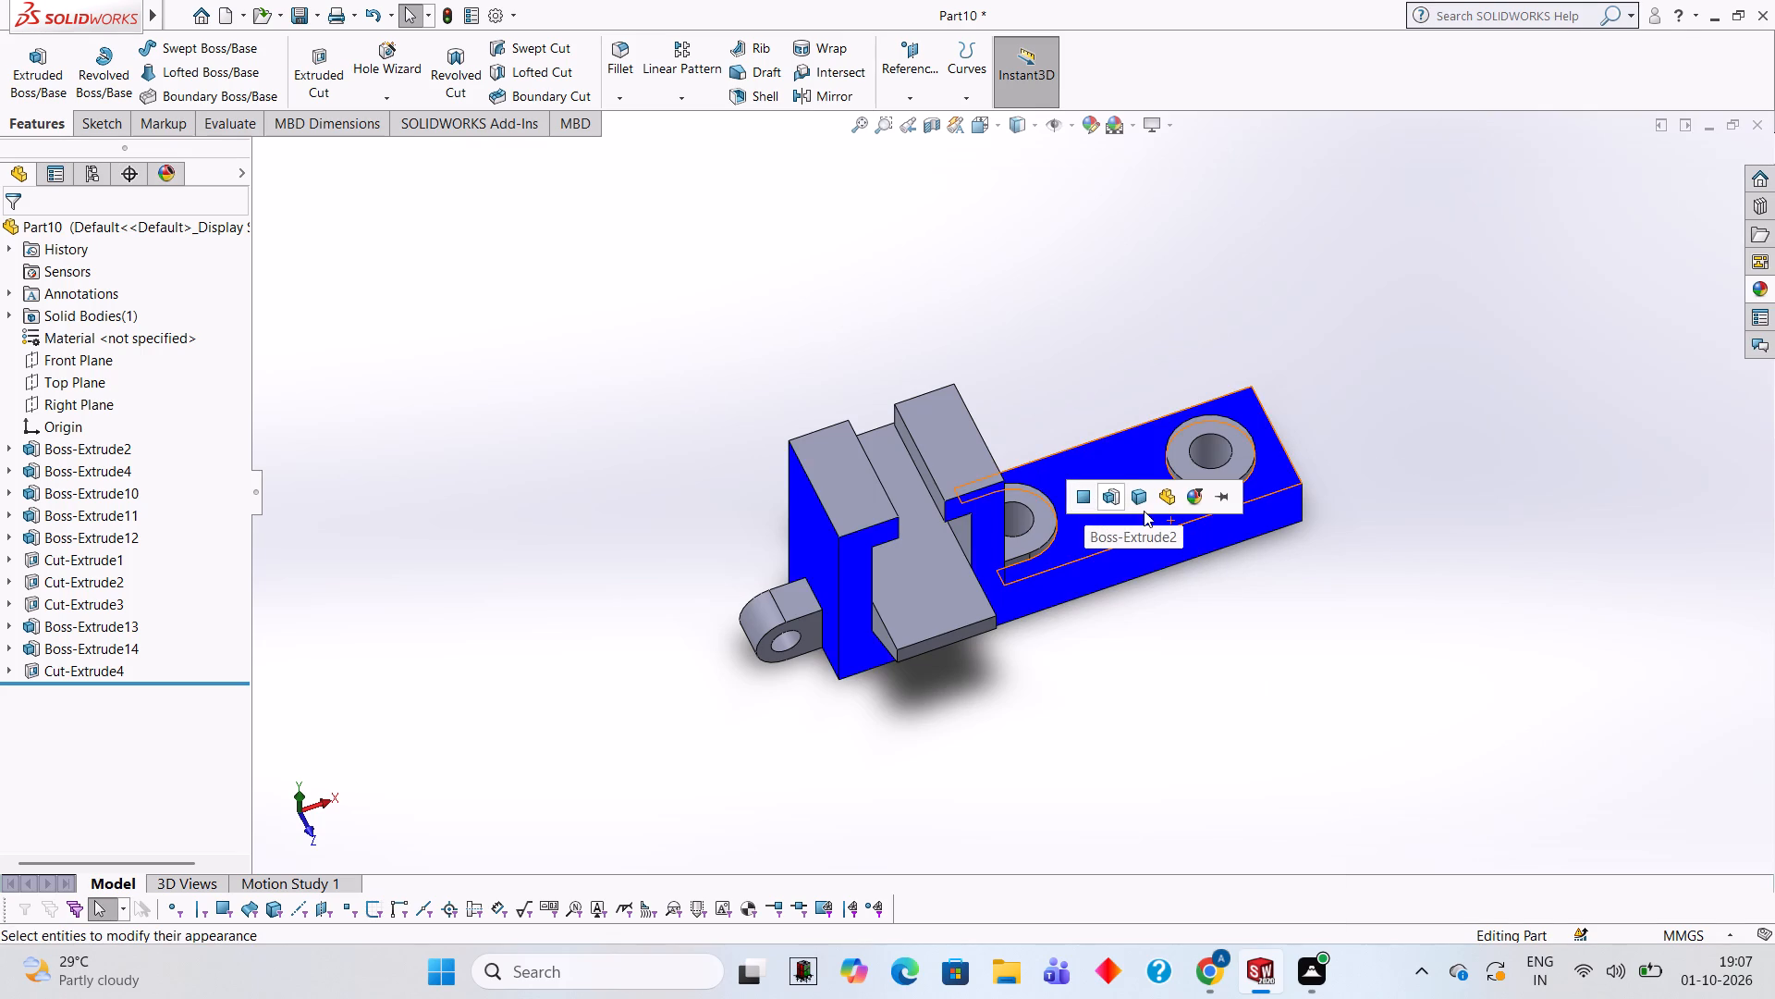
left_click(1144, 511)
Apply the blue appearance to the entire body of the part.
scroll(1267, 672, "down", 1)
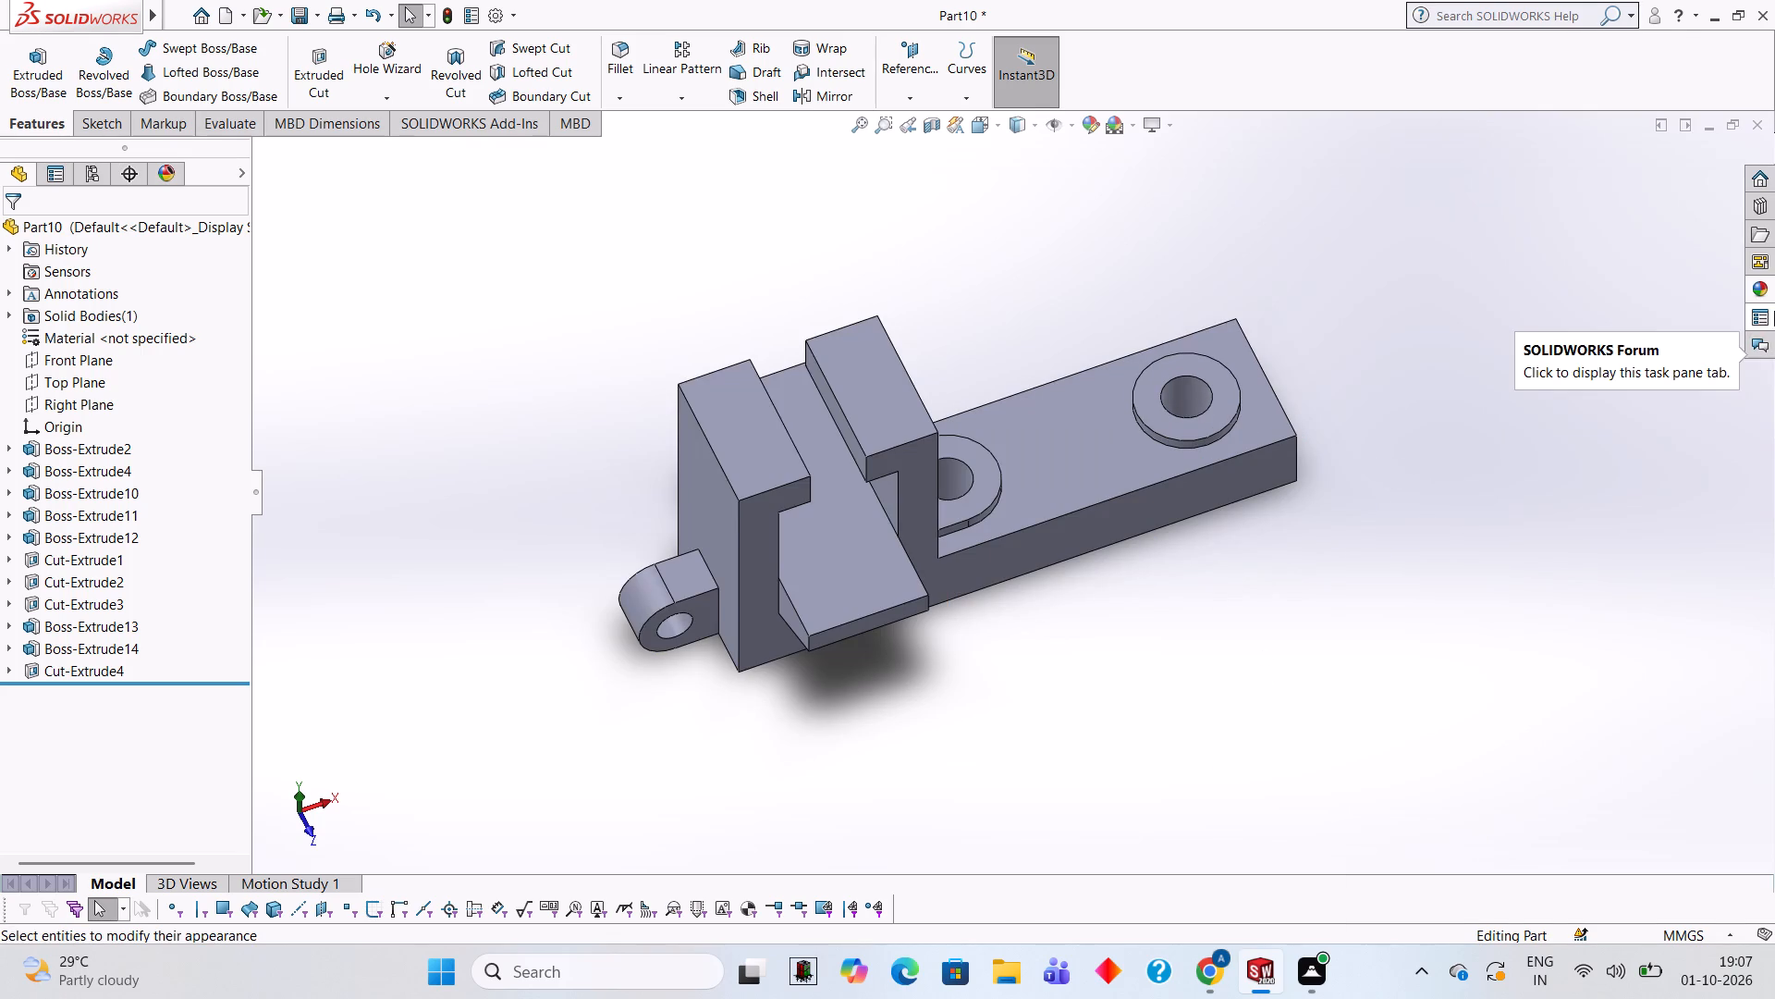
left_click(1767, 293)
left_click_drag(1581, 472, 1120, 413)
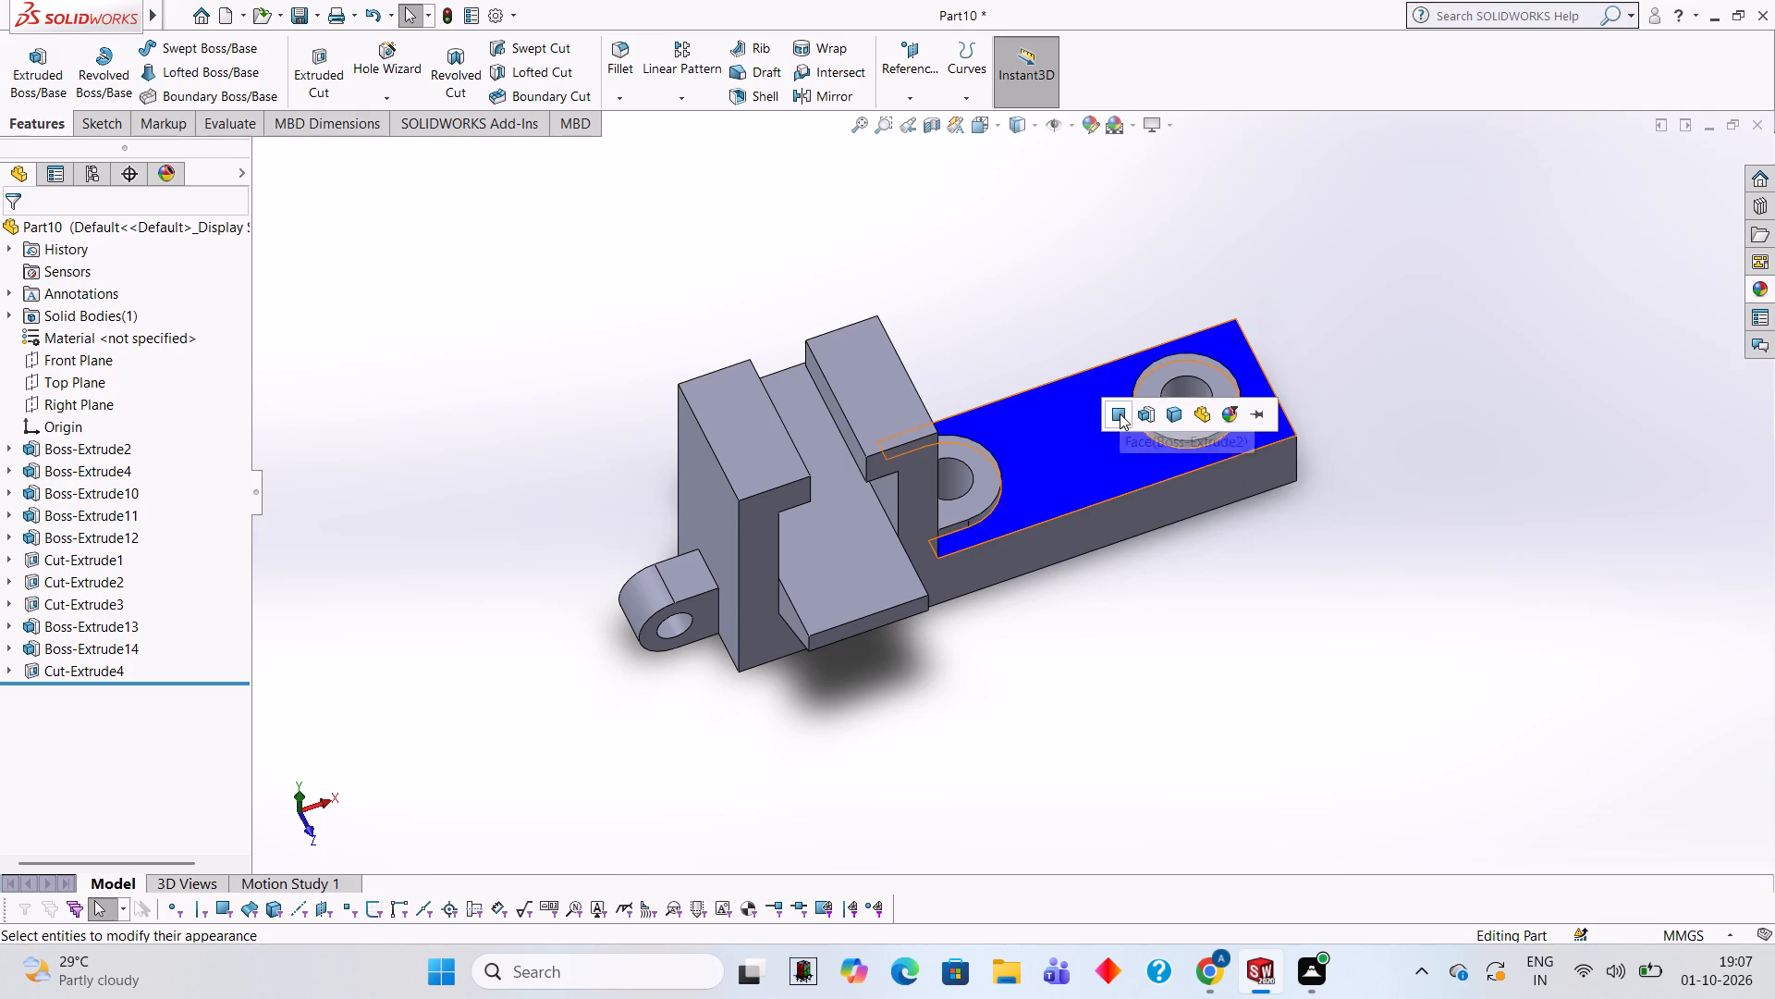
left_click(1178, 417)
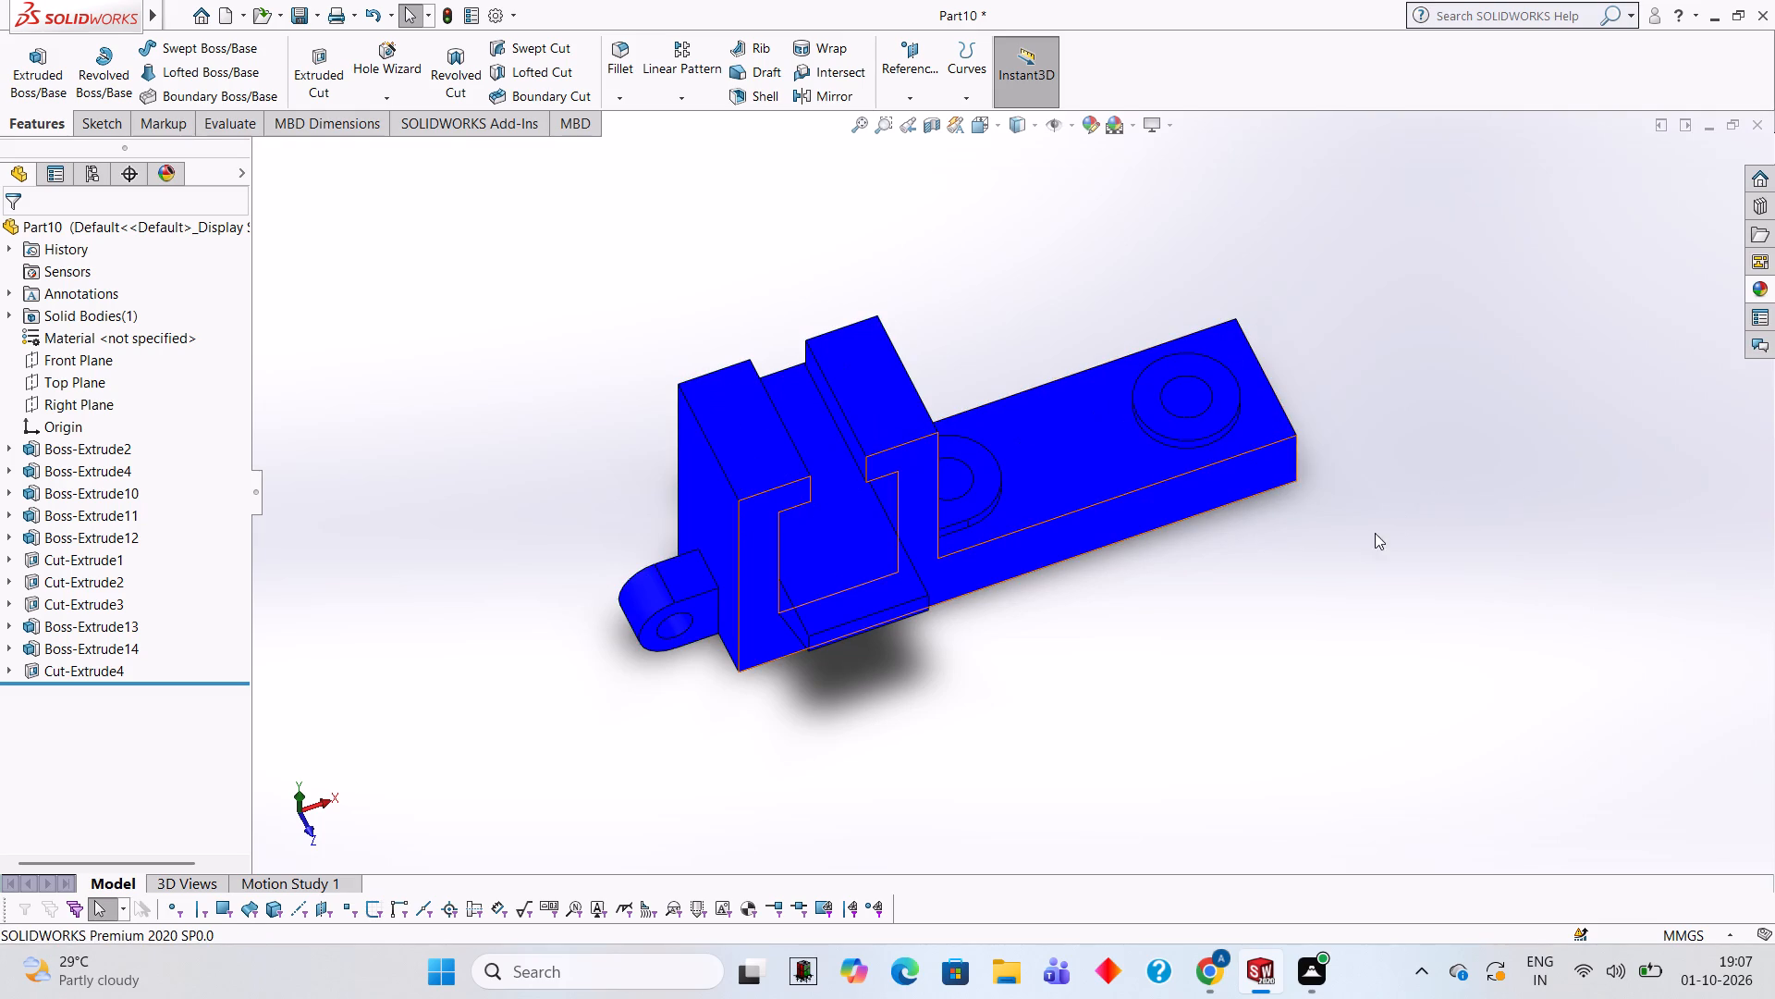
Apply the Yellow LED appearance to the winged boss feature between the two hooked uprights.
middle_click_drag(1353, 544, 1362, 489)
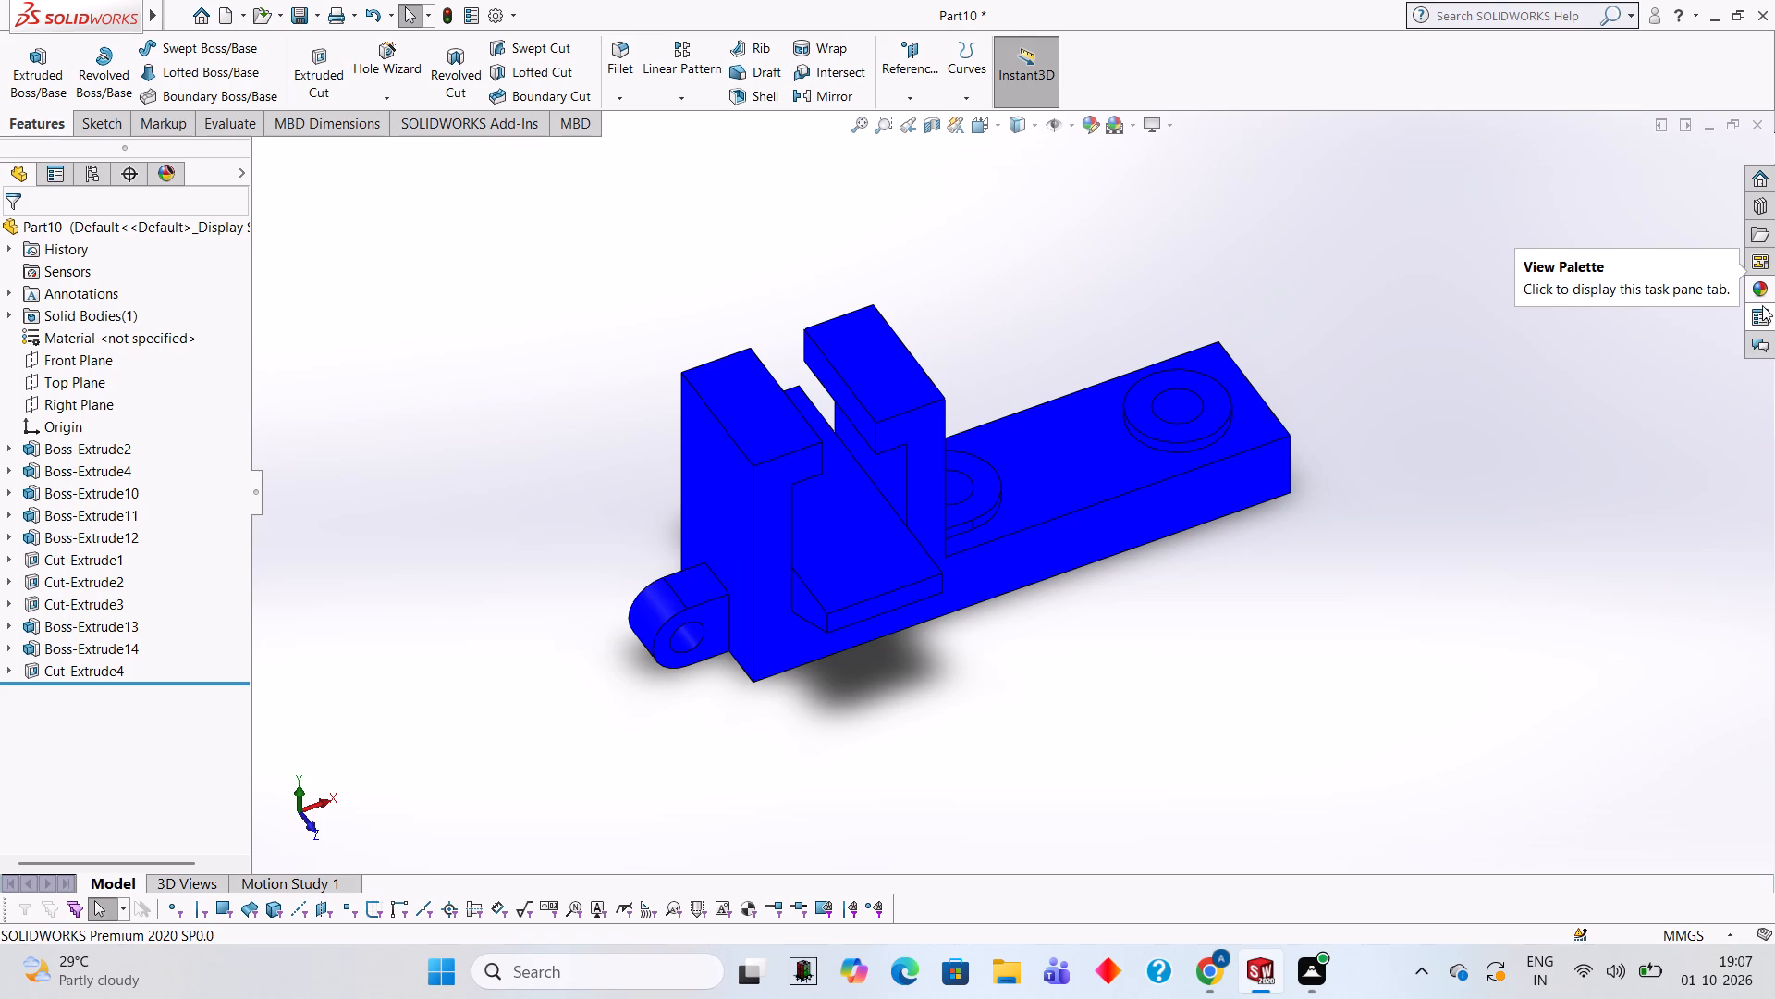
left_click(1763, 292)
left_click_drag(1589, 641, 889, 540)
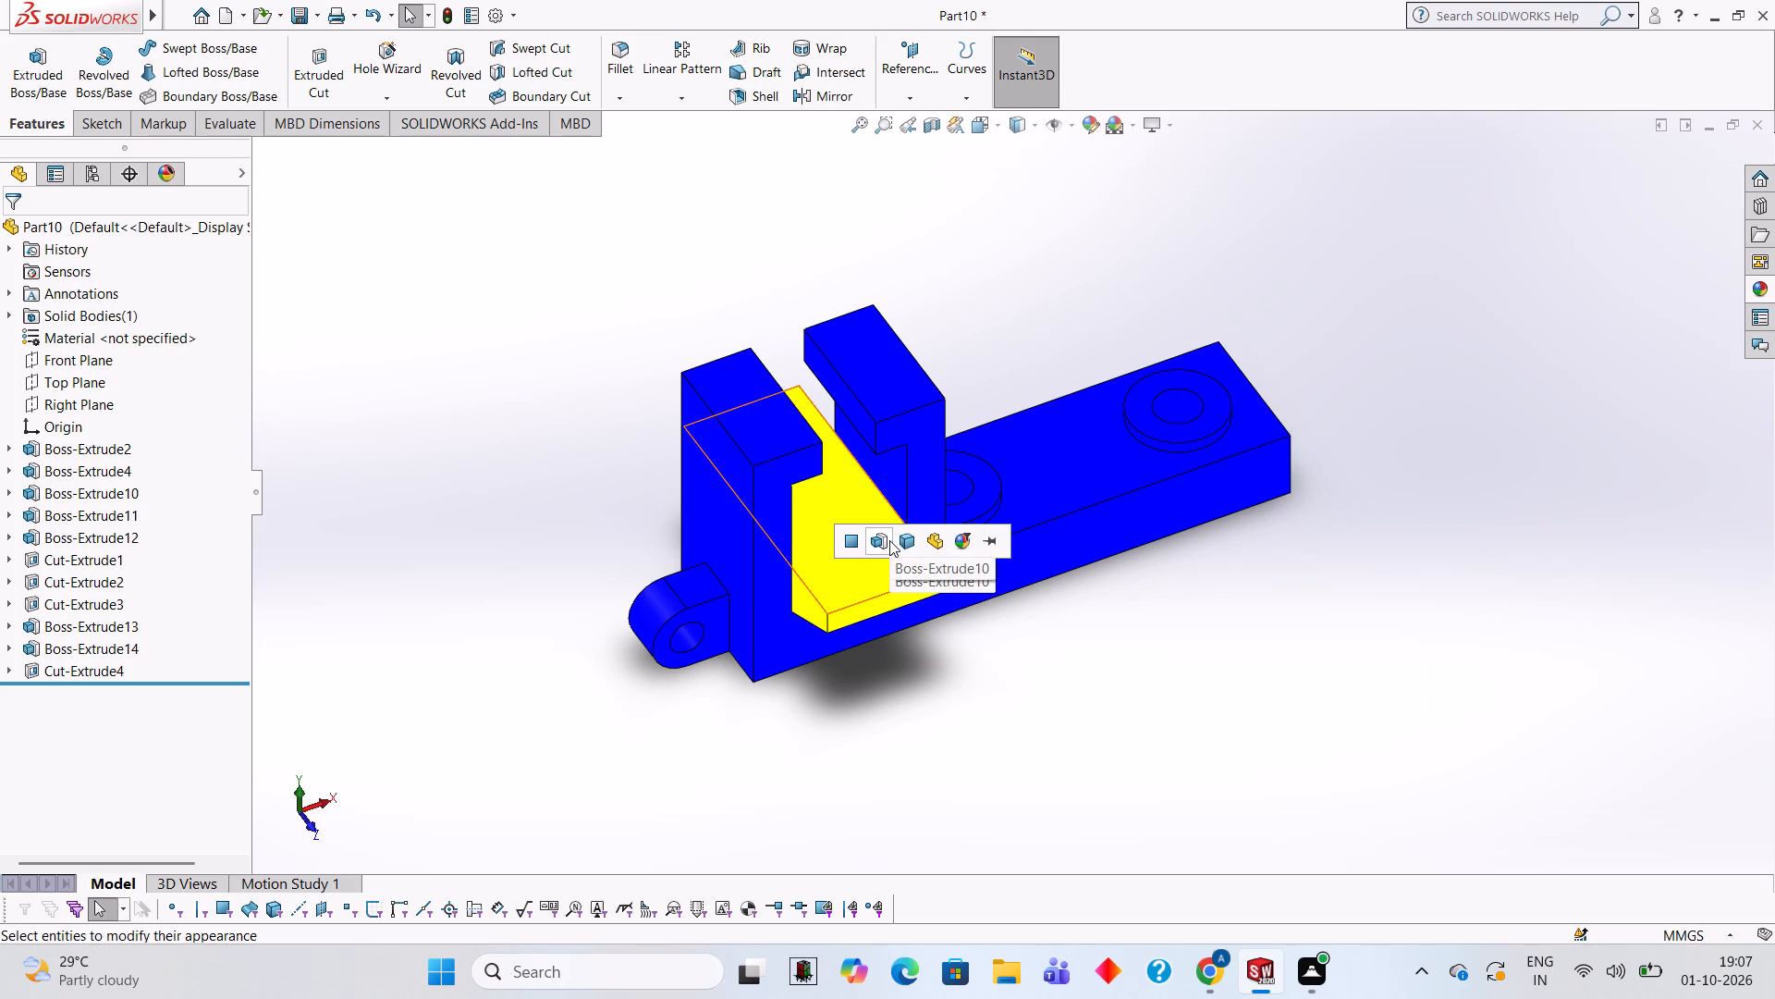
left_click(889, 540)
Apply the Red LED appearance to the round pad feature near the far end of the base.
middle_click_drag(1276, 548, 1434, 390)
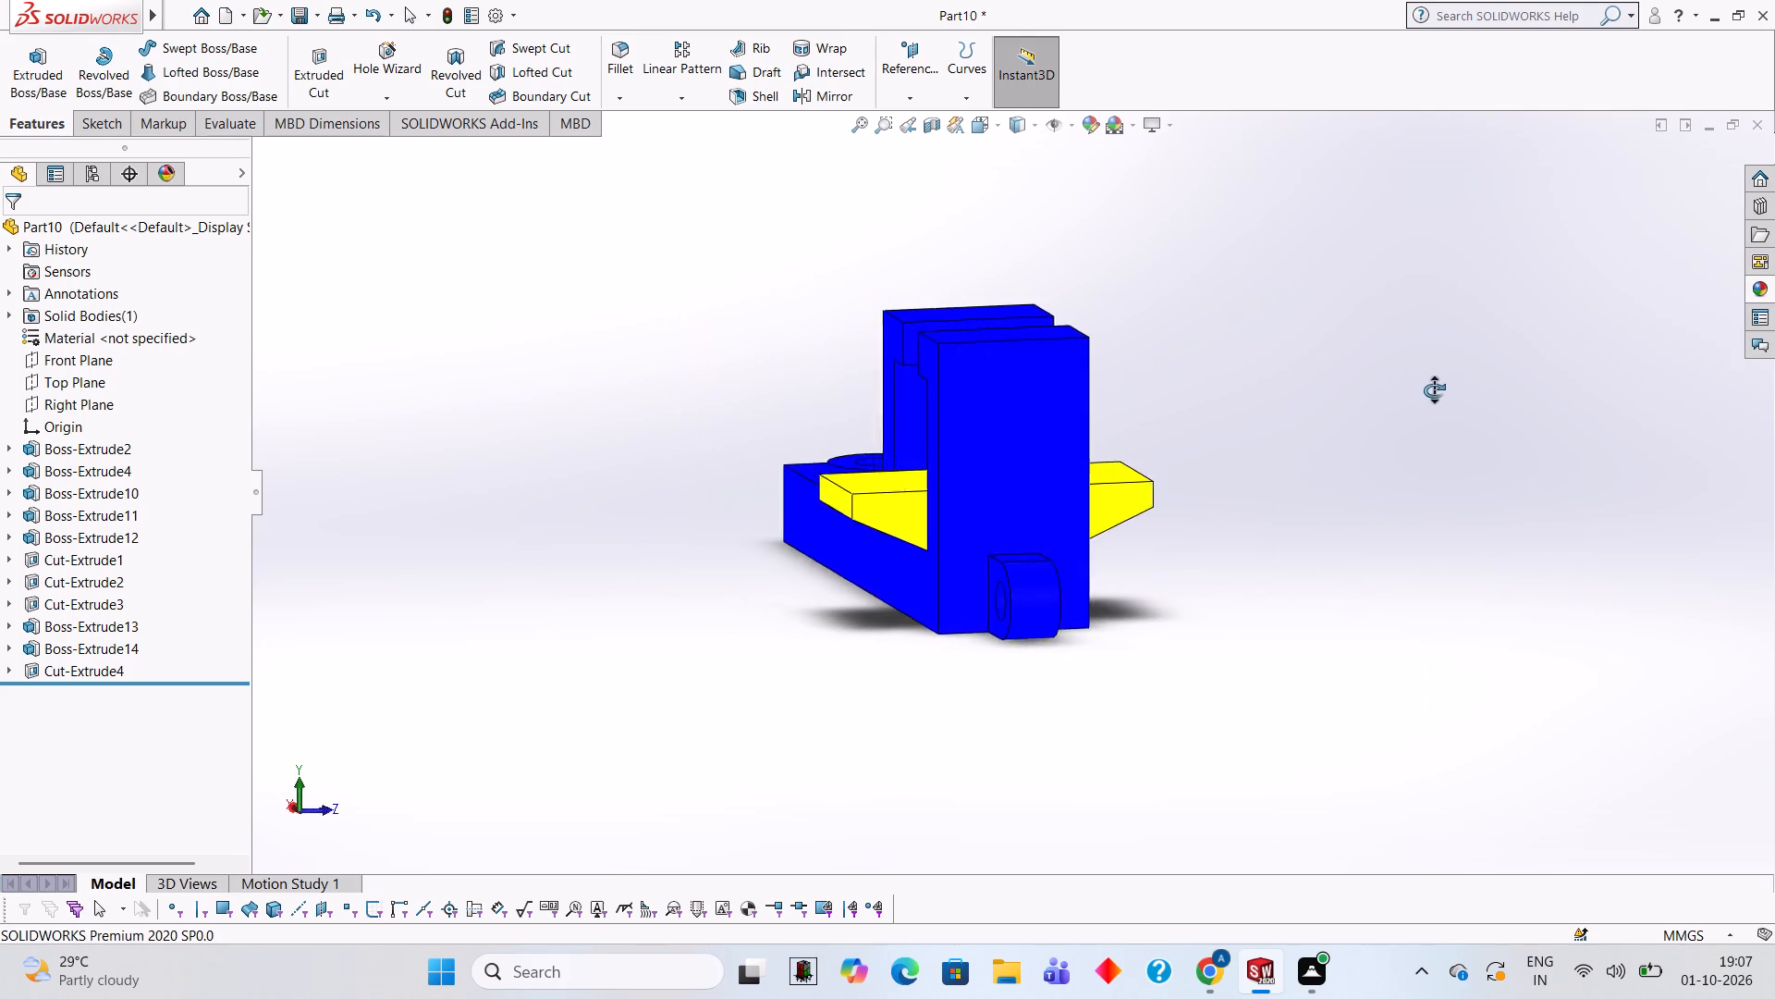
middle_click_drag(1434, 390, 1261, 544)
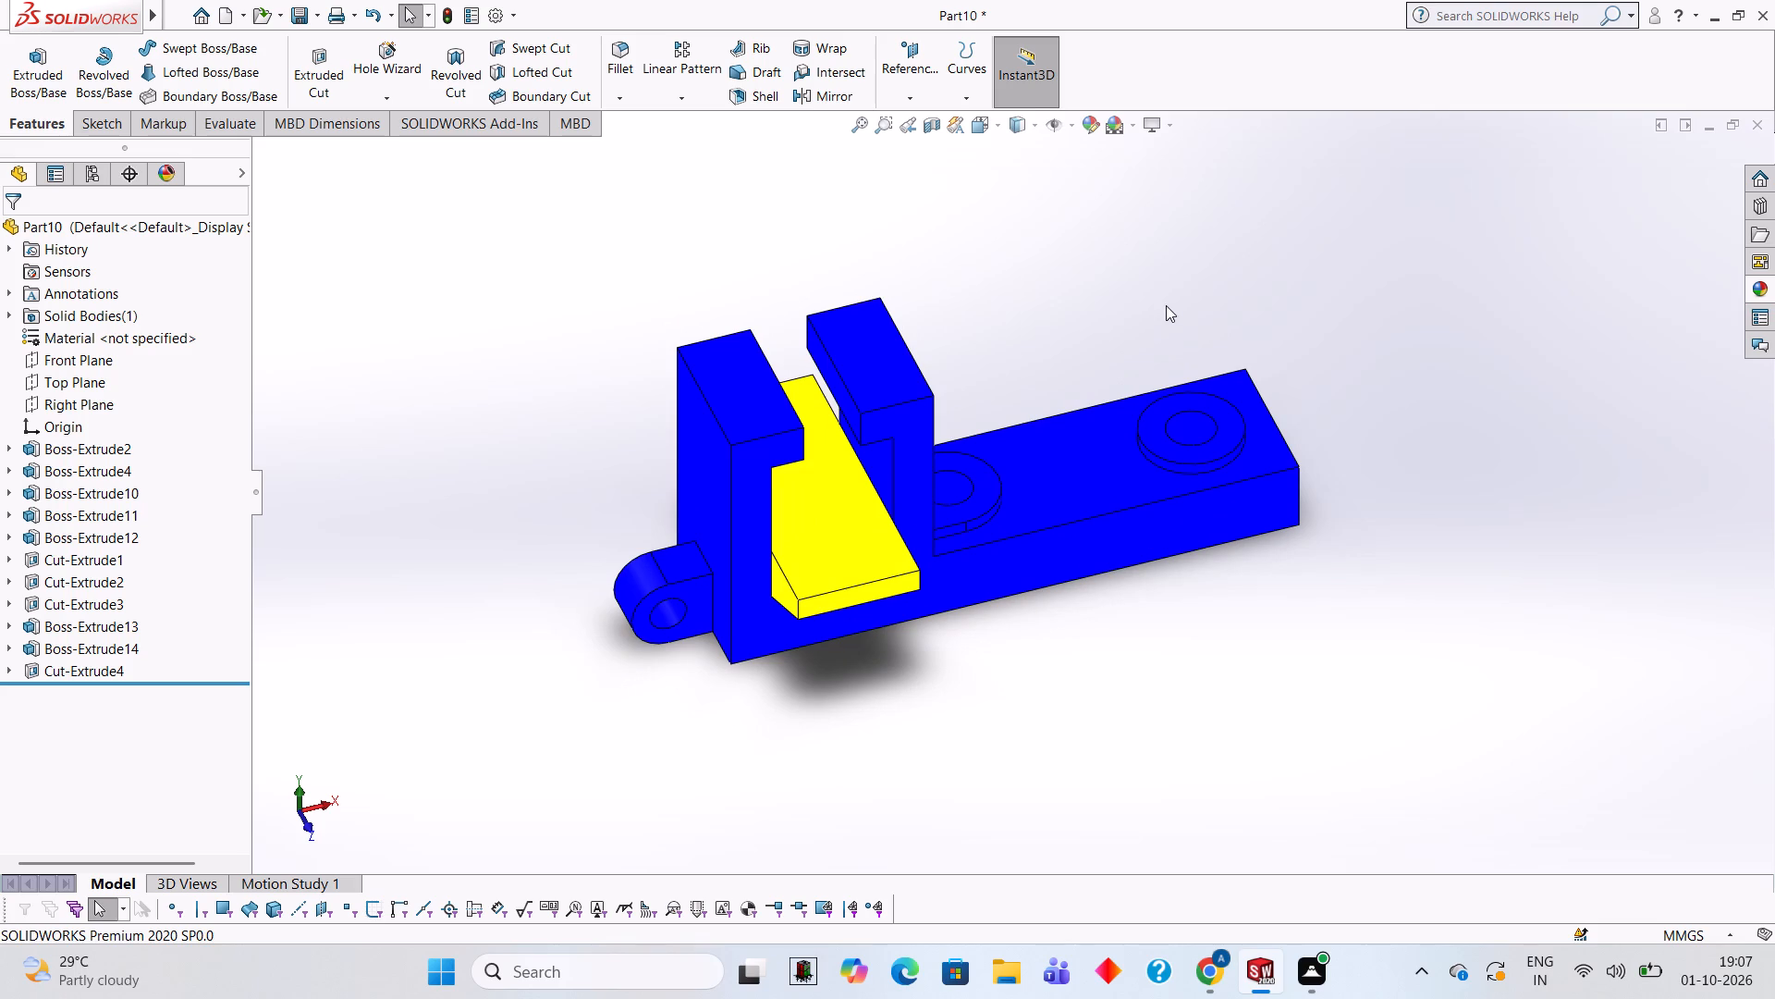
middle_click_drag(1167, 305, 1147, 361)
scroll(1178, 376, "down", 2)
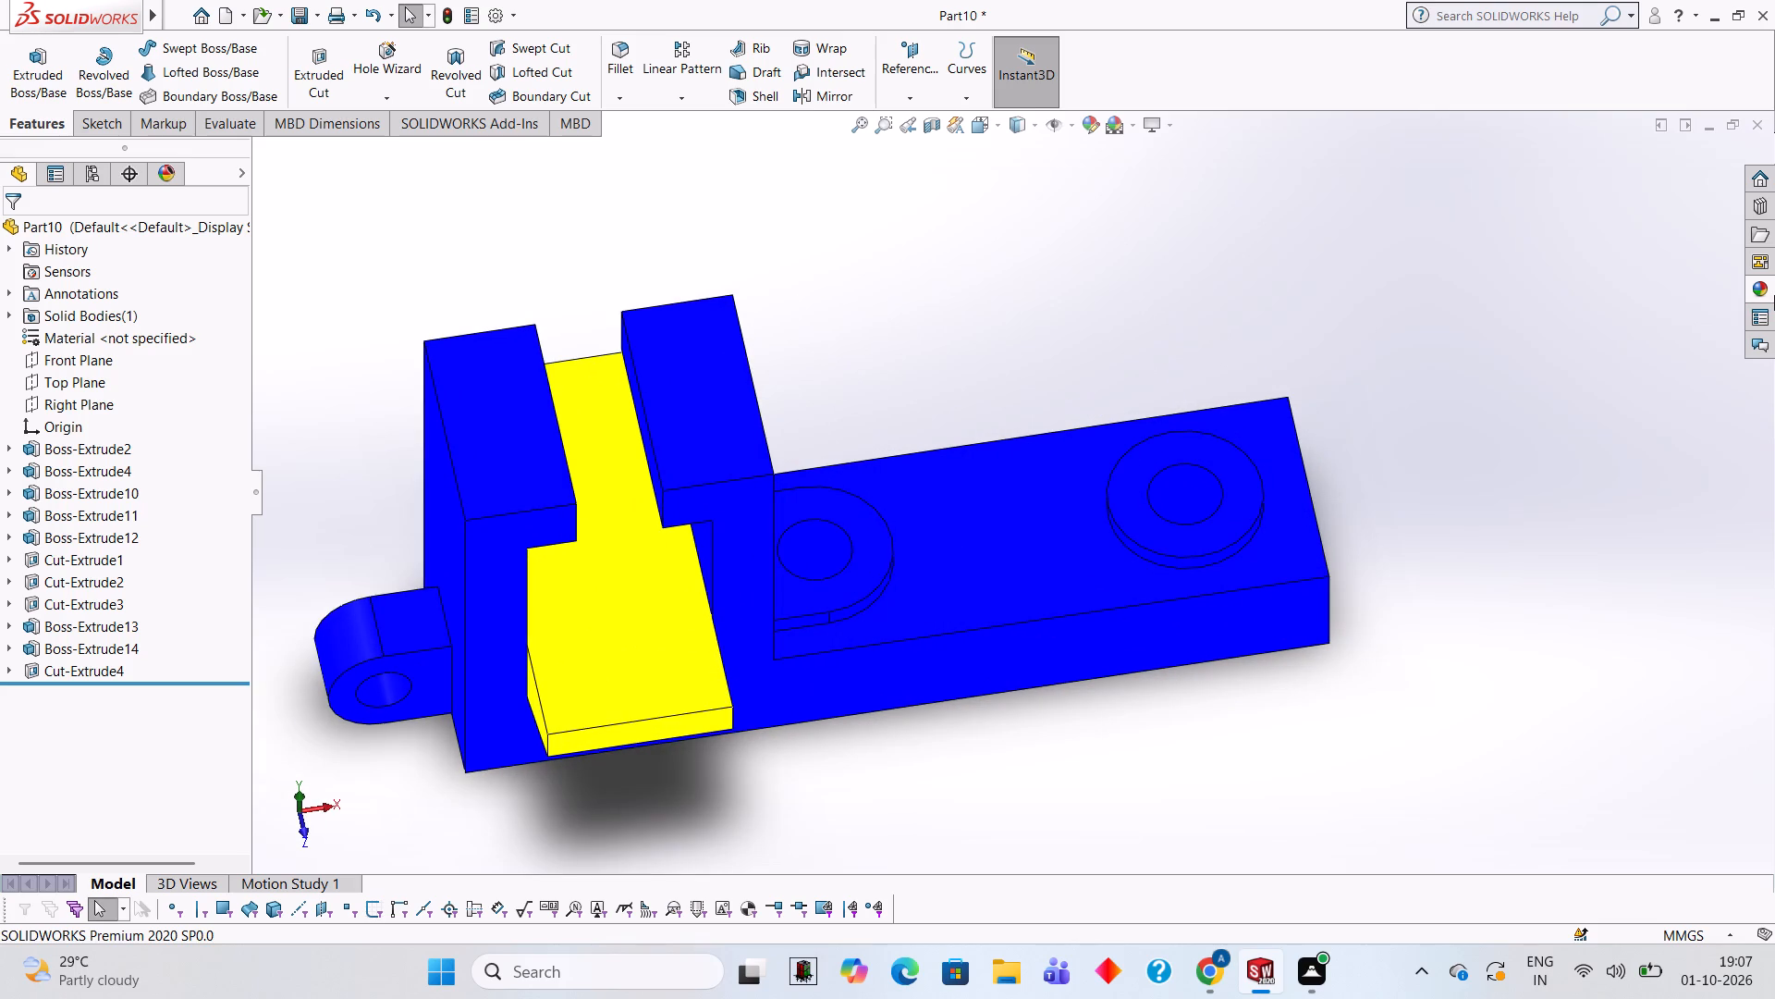
left_click(1758, 285)
scroll(1566, 545, "down", 4)
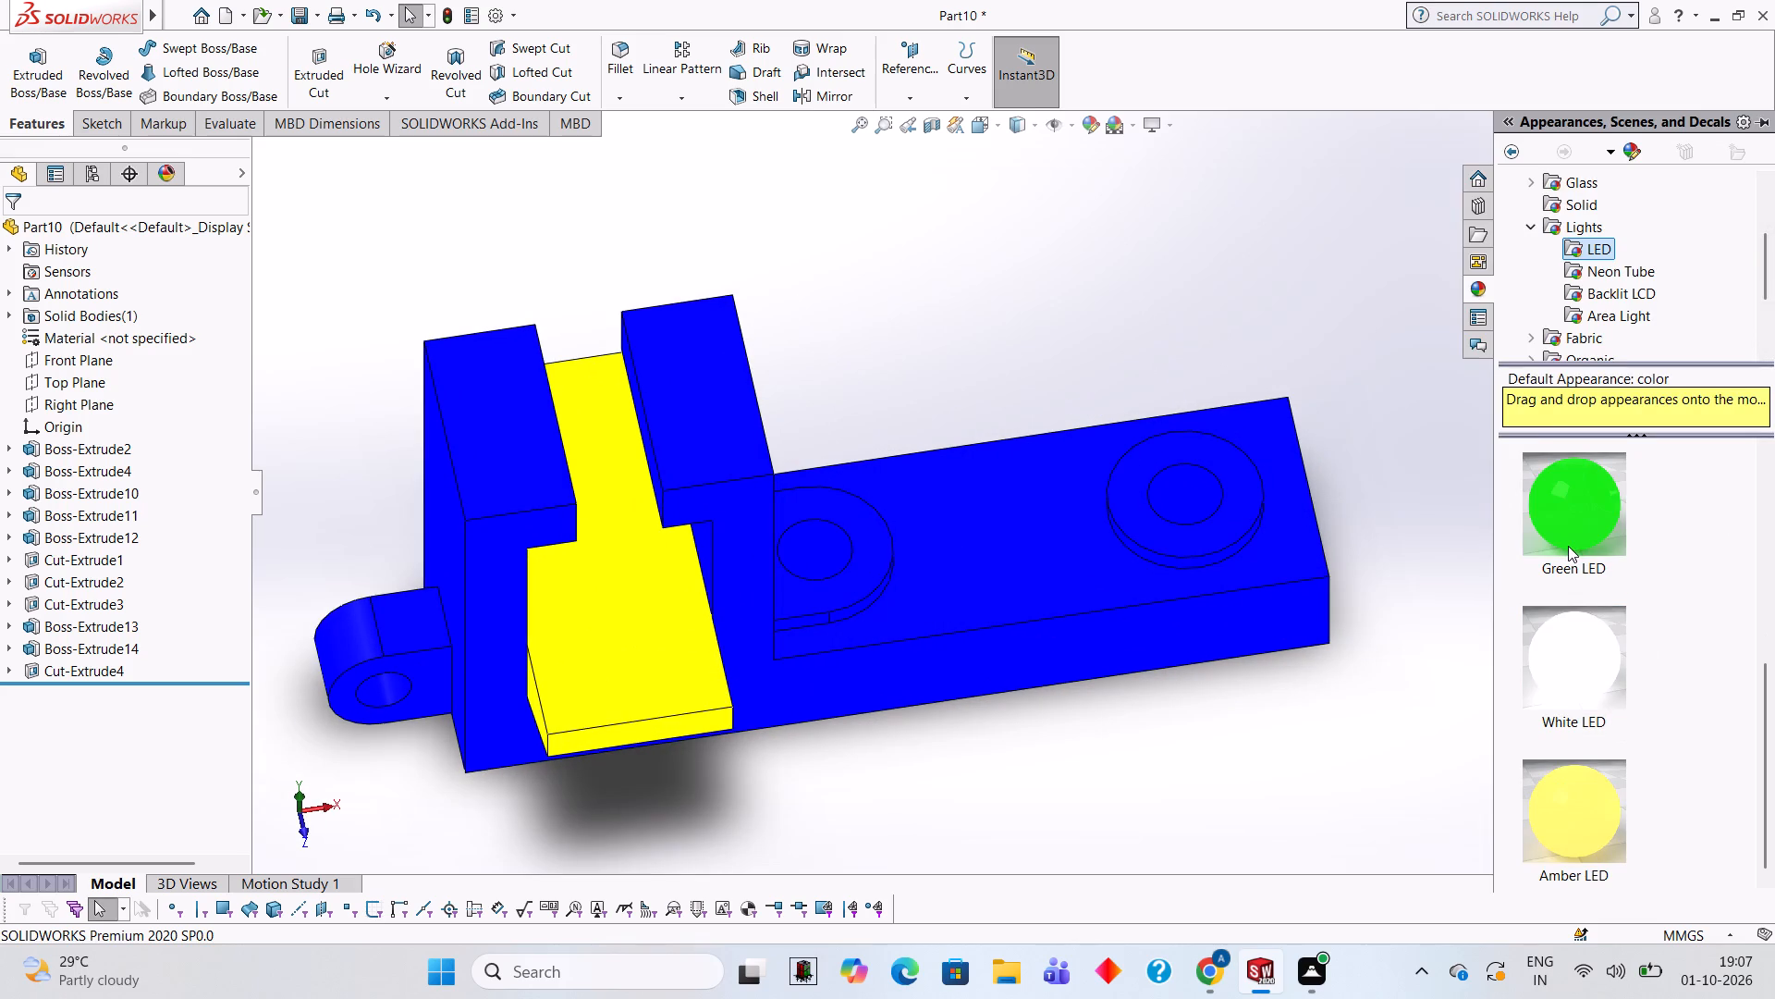
scroll(1568, 546, "up", 4)
left_click_drag(1579, 520, 1231, 508)
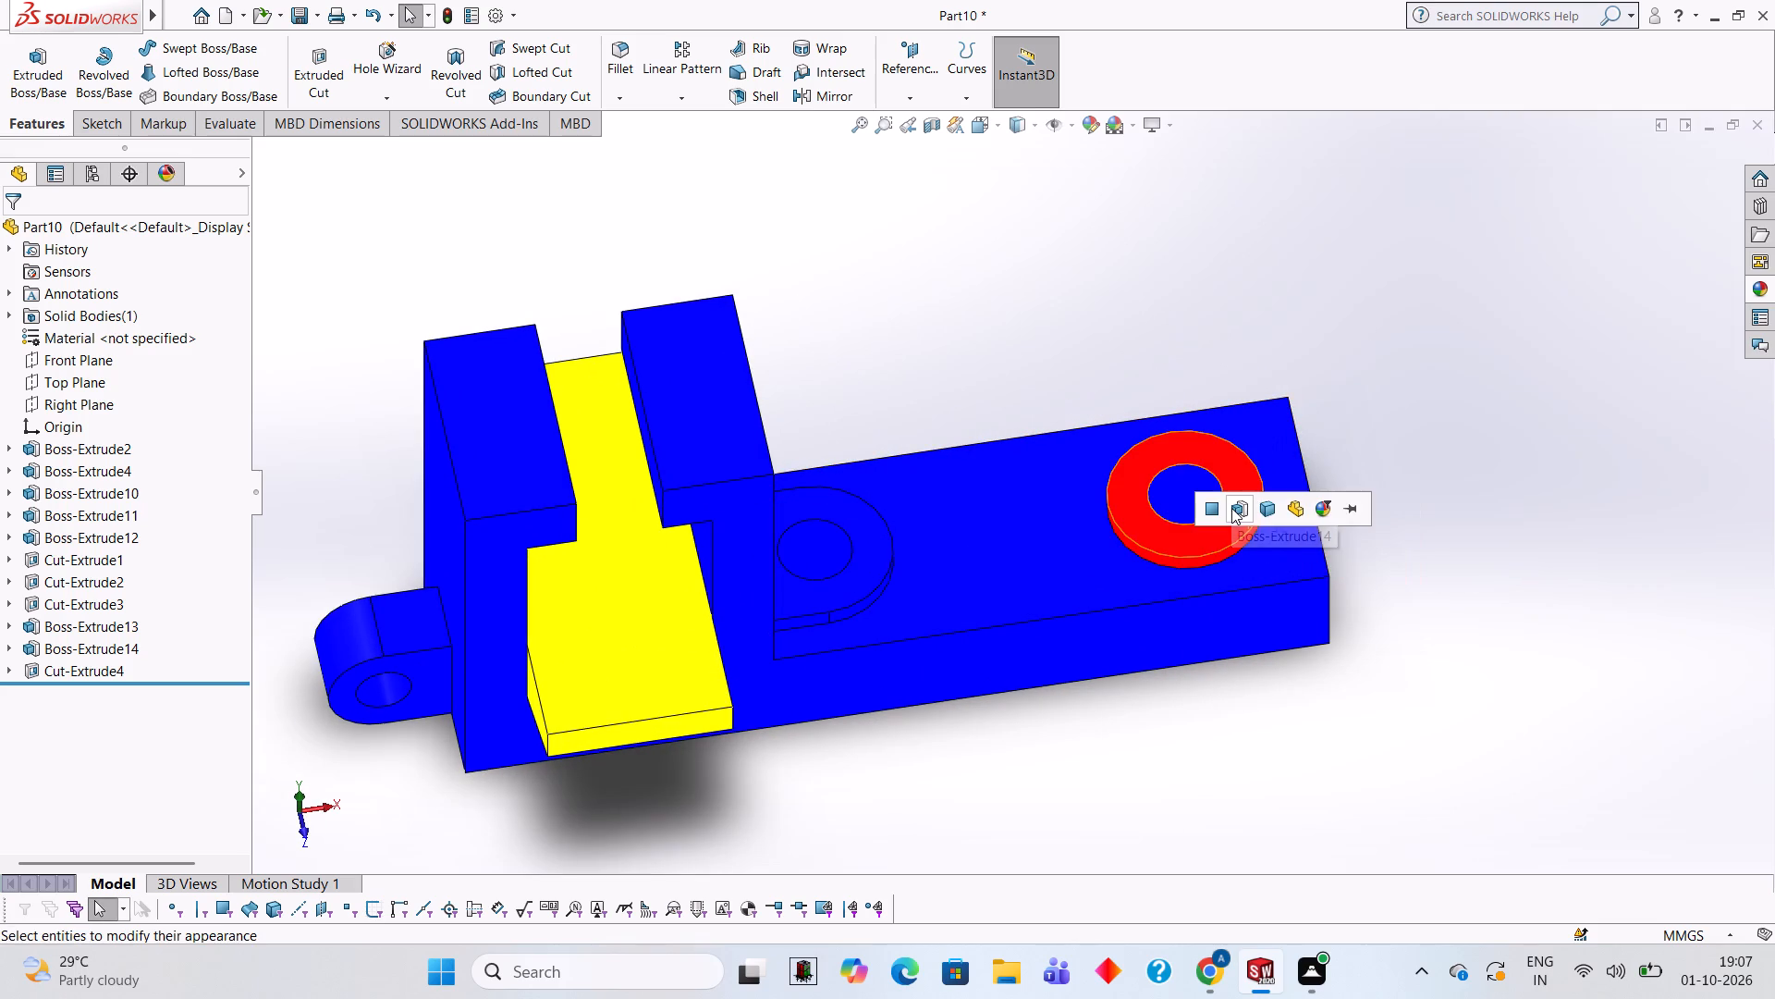
left_click(1231, 508)
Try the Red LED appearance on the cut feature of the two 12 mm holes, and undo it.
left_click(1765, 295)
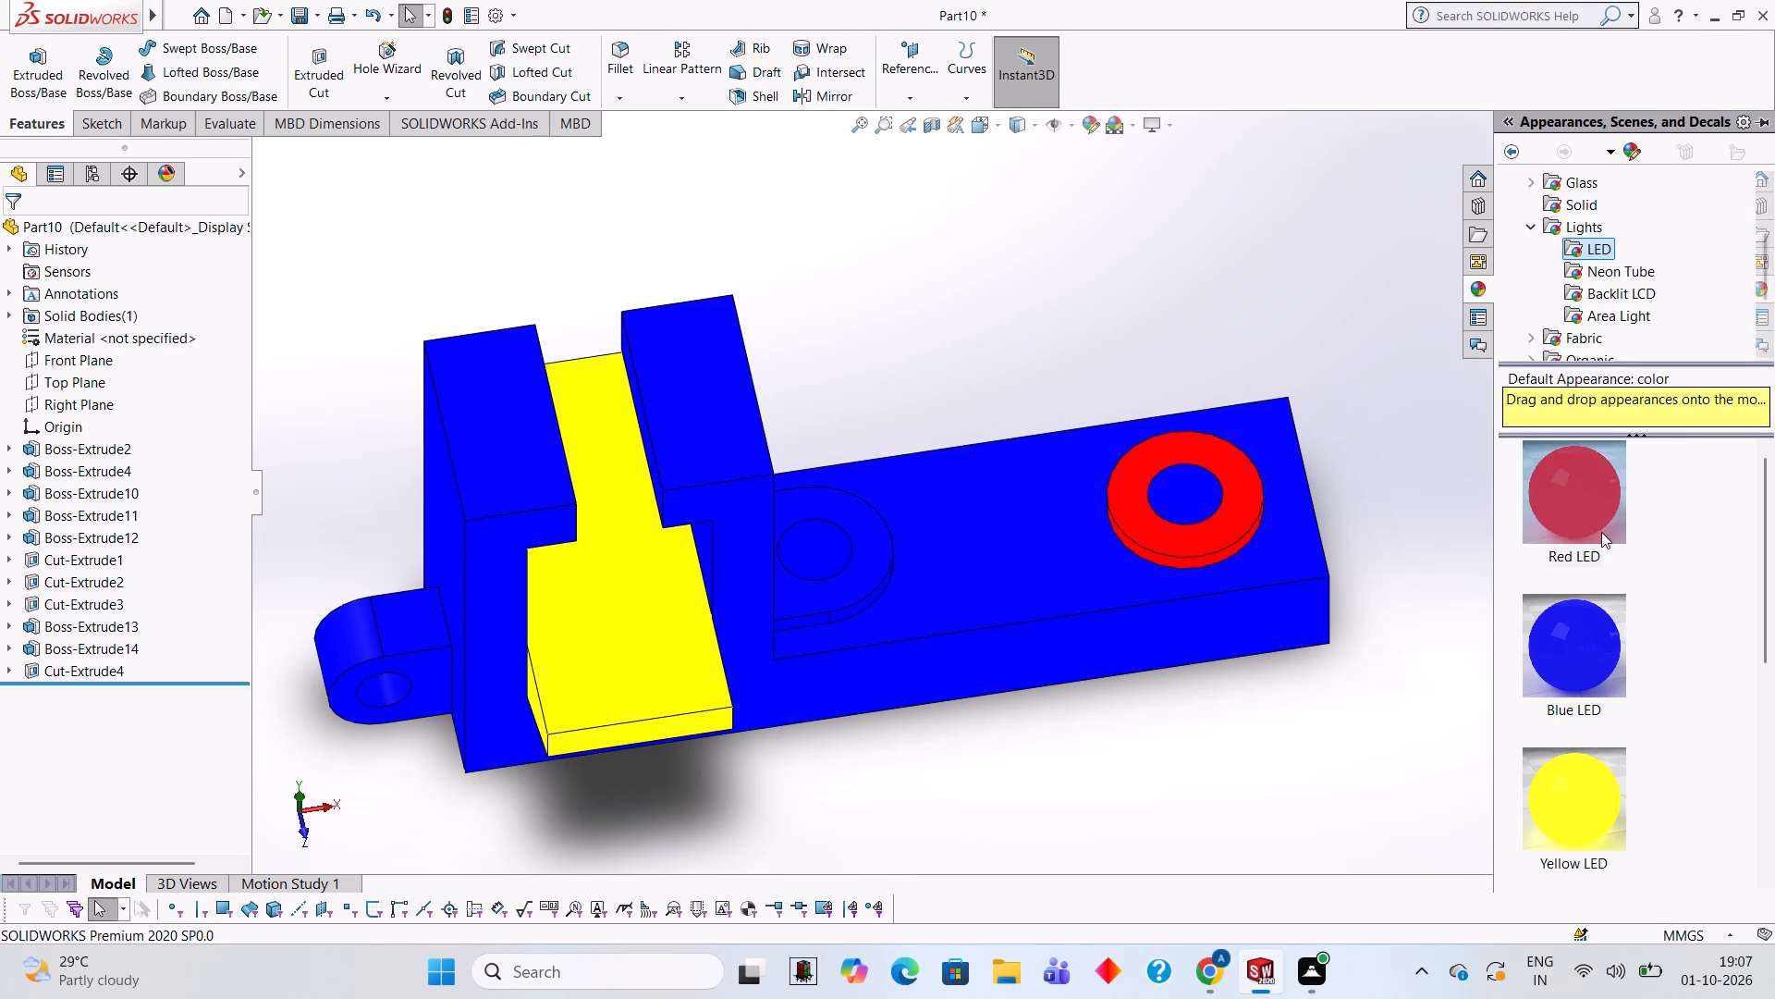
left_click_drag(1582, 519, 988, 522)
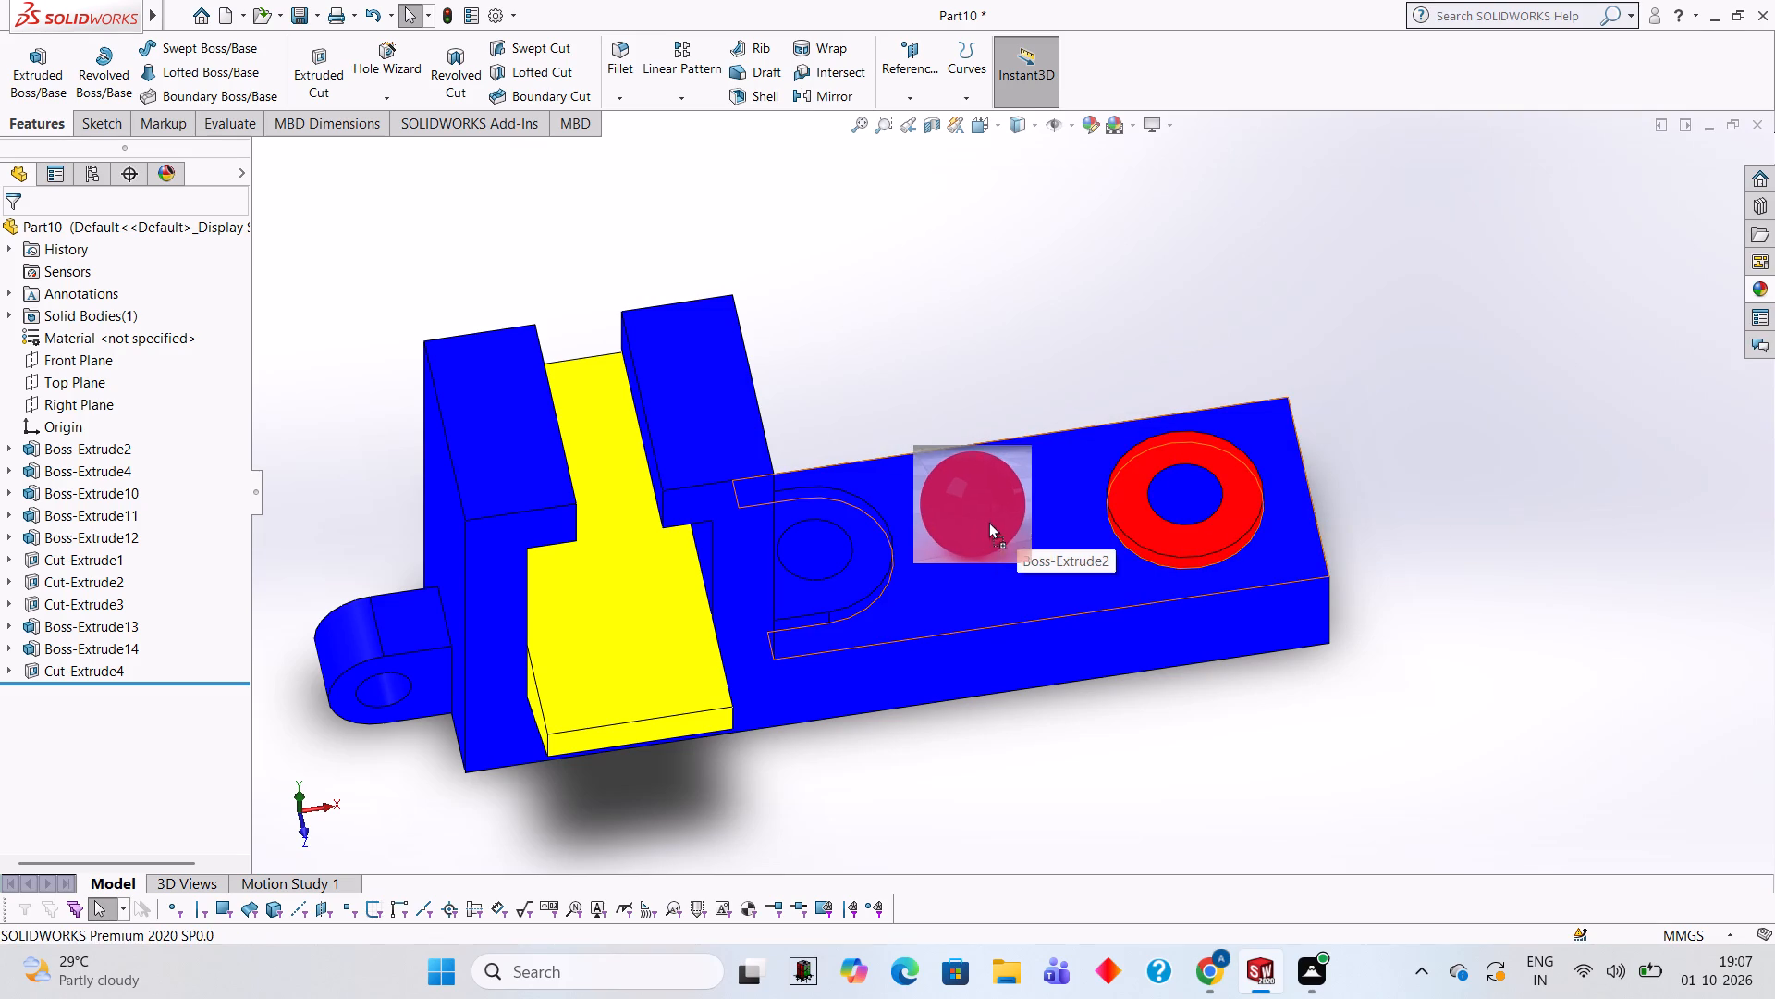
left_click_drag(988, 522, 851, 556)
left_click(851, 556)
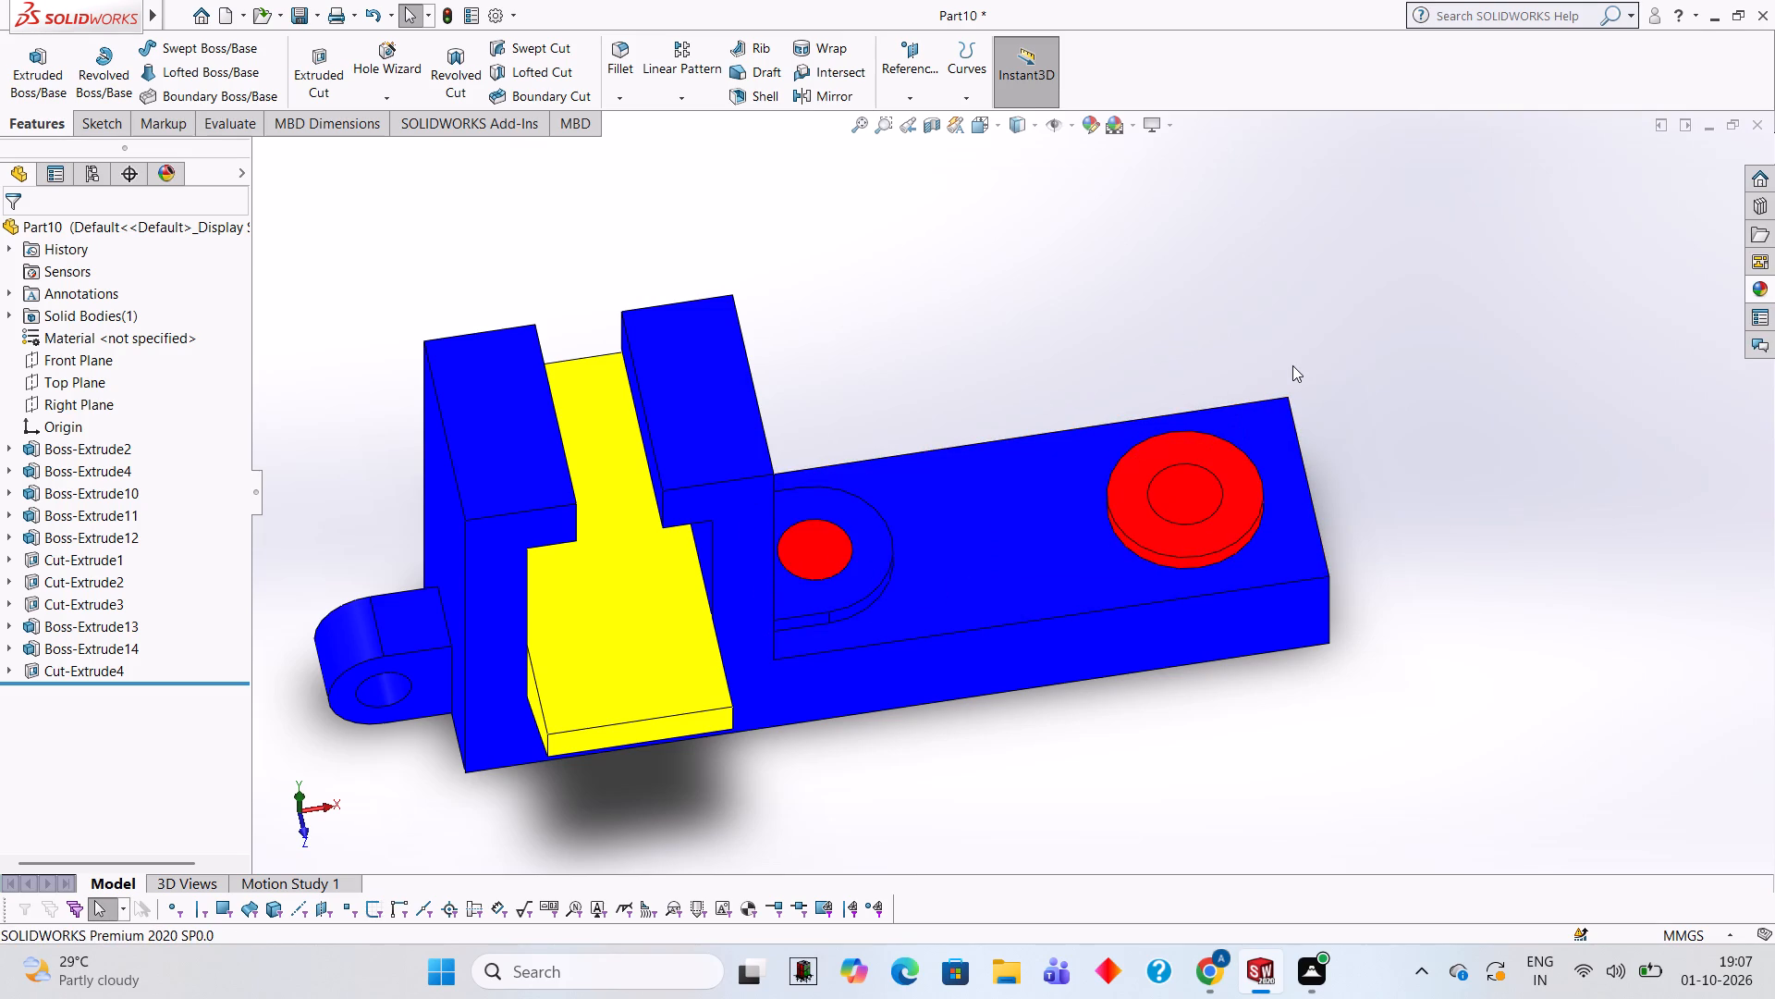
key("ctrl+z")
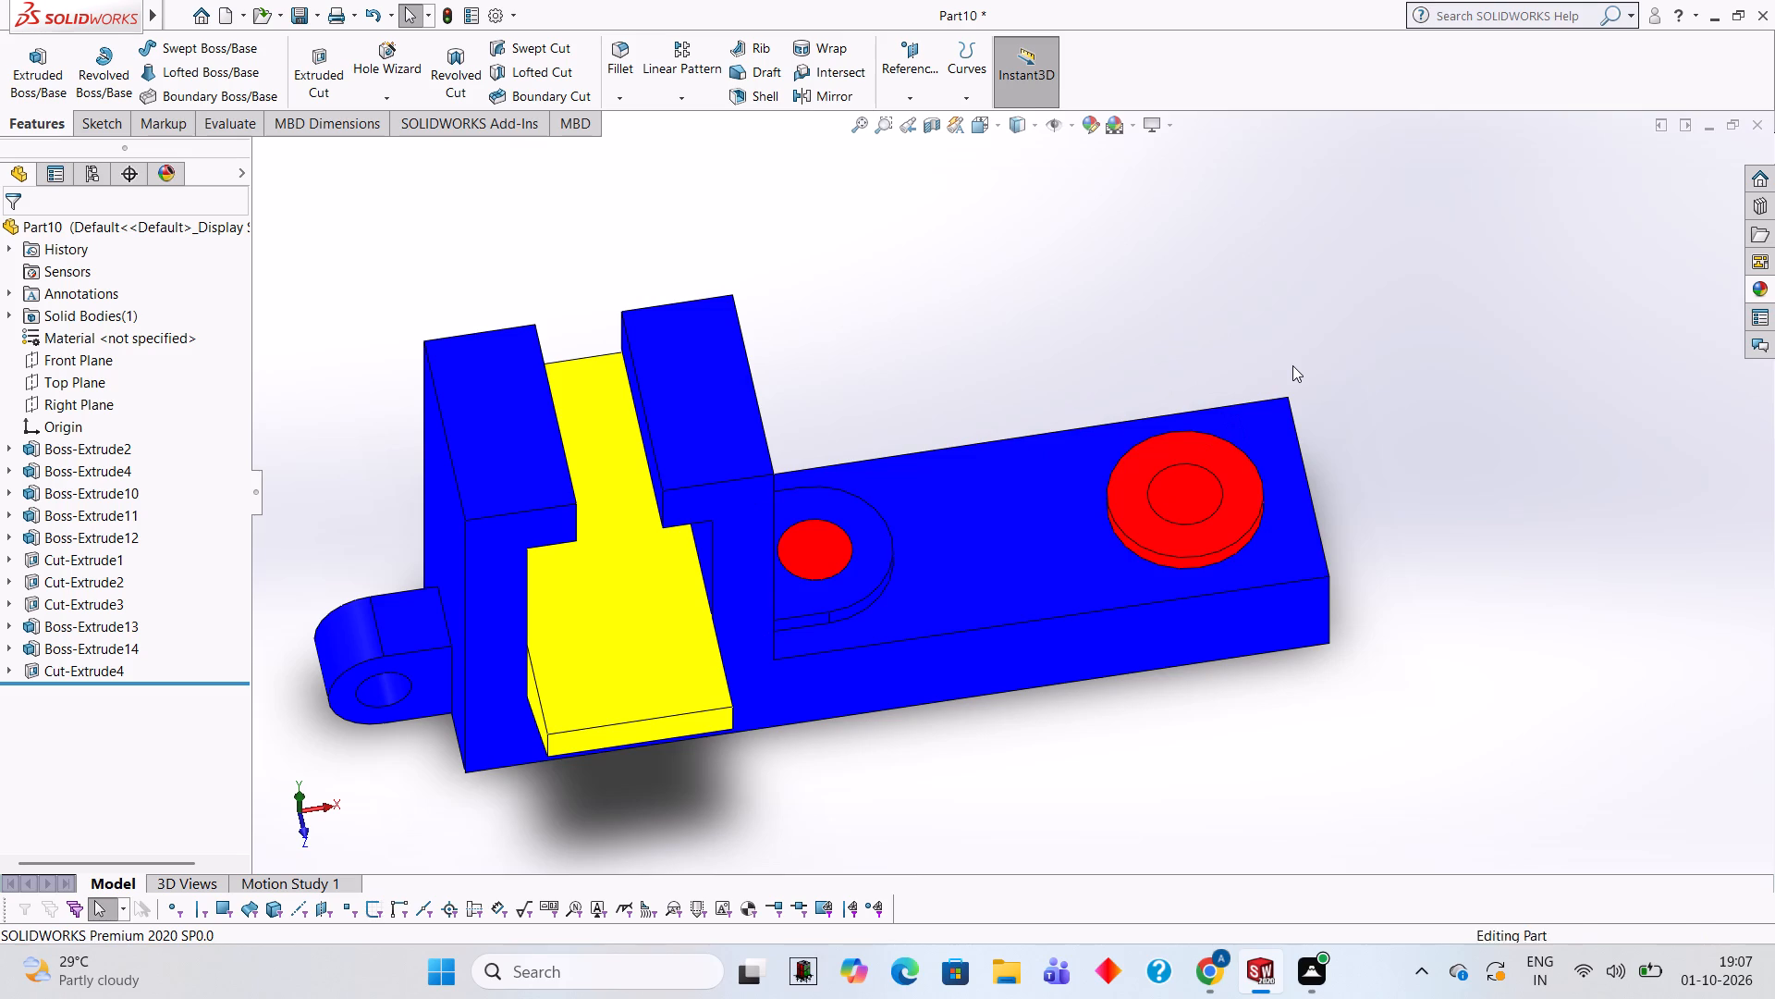
Apply the Red LED appearance to the D-shaped pad feature beside the upright.
left_click(1766, 295)
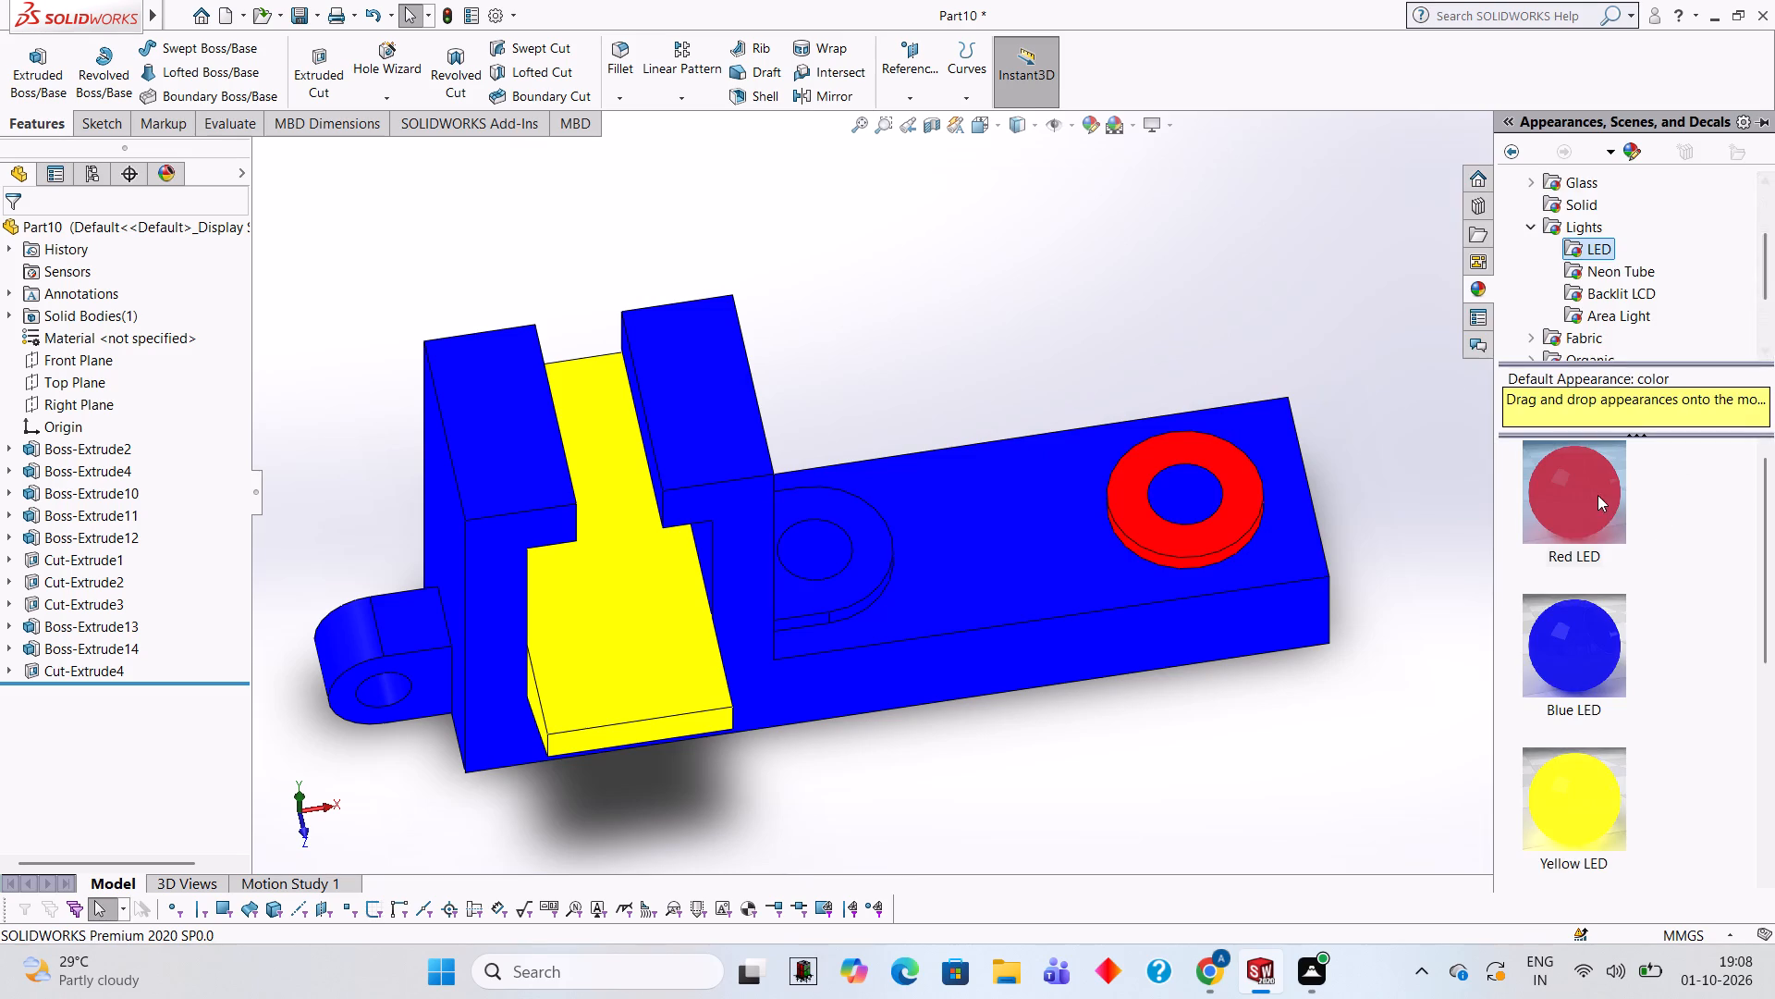
left_click_drag(1597, 495, 878, 527)
left_click(878, 527)
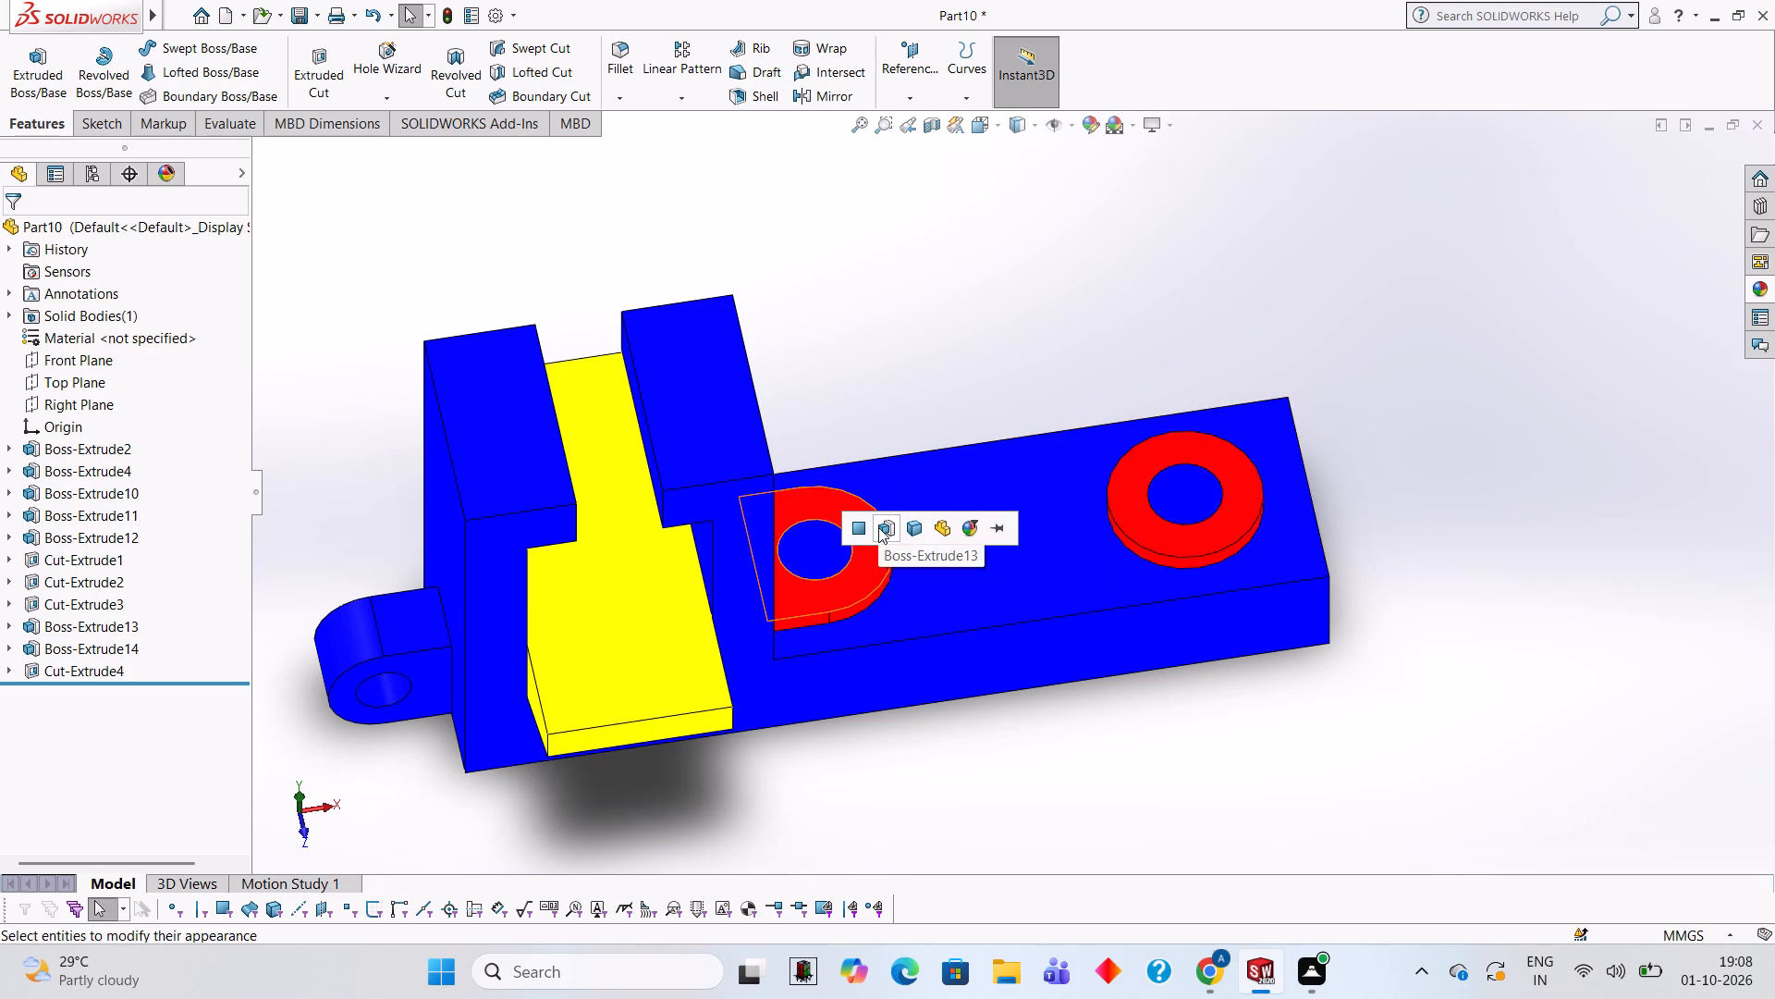
Apply the Yellow LED appearance to the cut feature of the two 12 mm pad holes.
left_click(1760, 284)
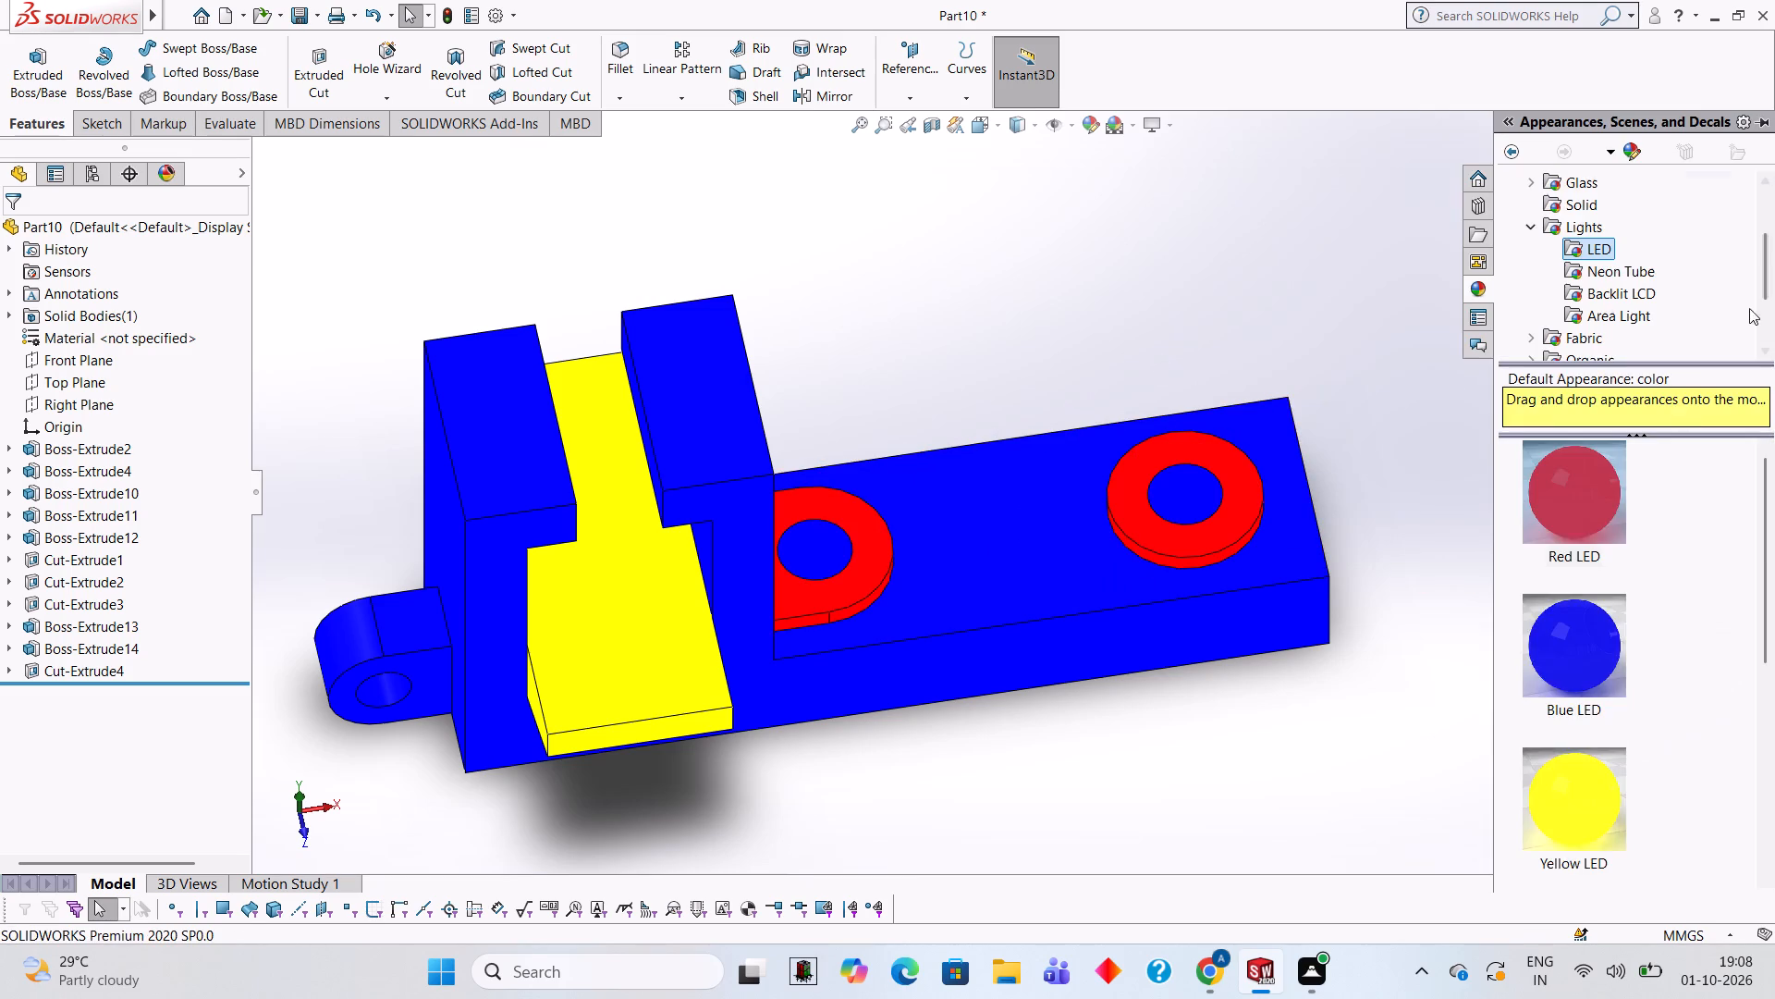
scroll(1624, 523, "down", 1)
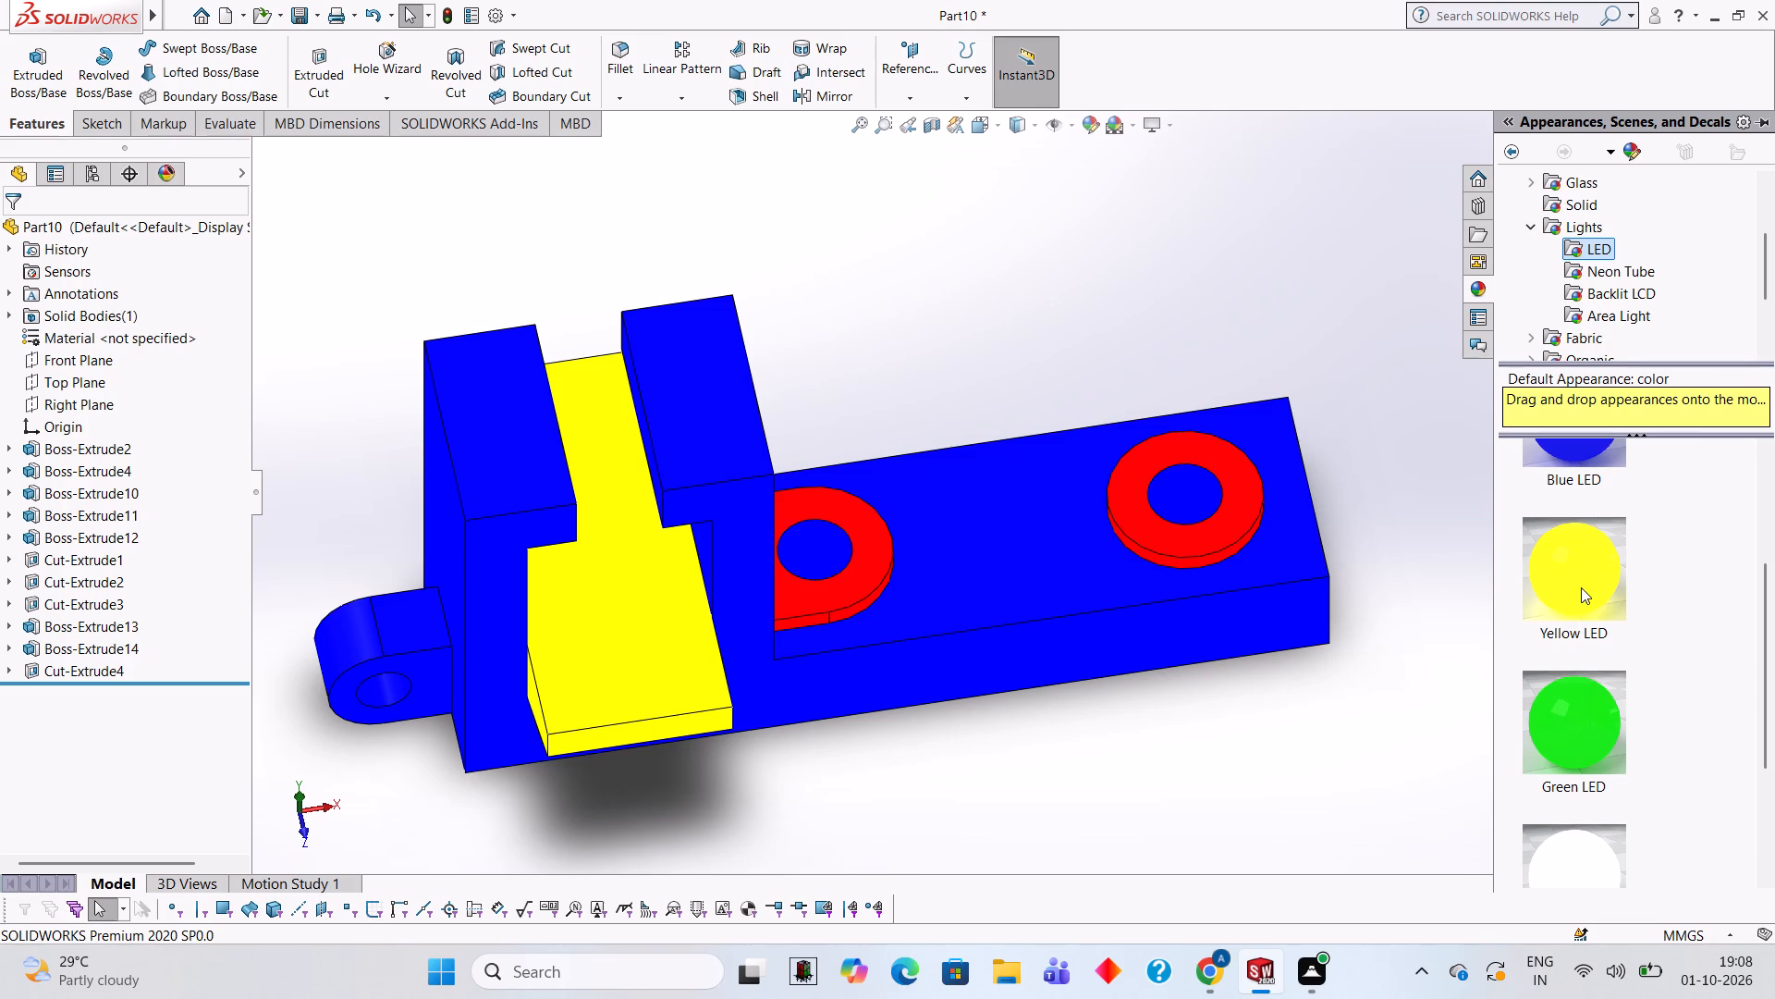
left_click_drag(1581, 587, 1206, 509)
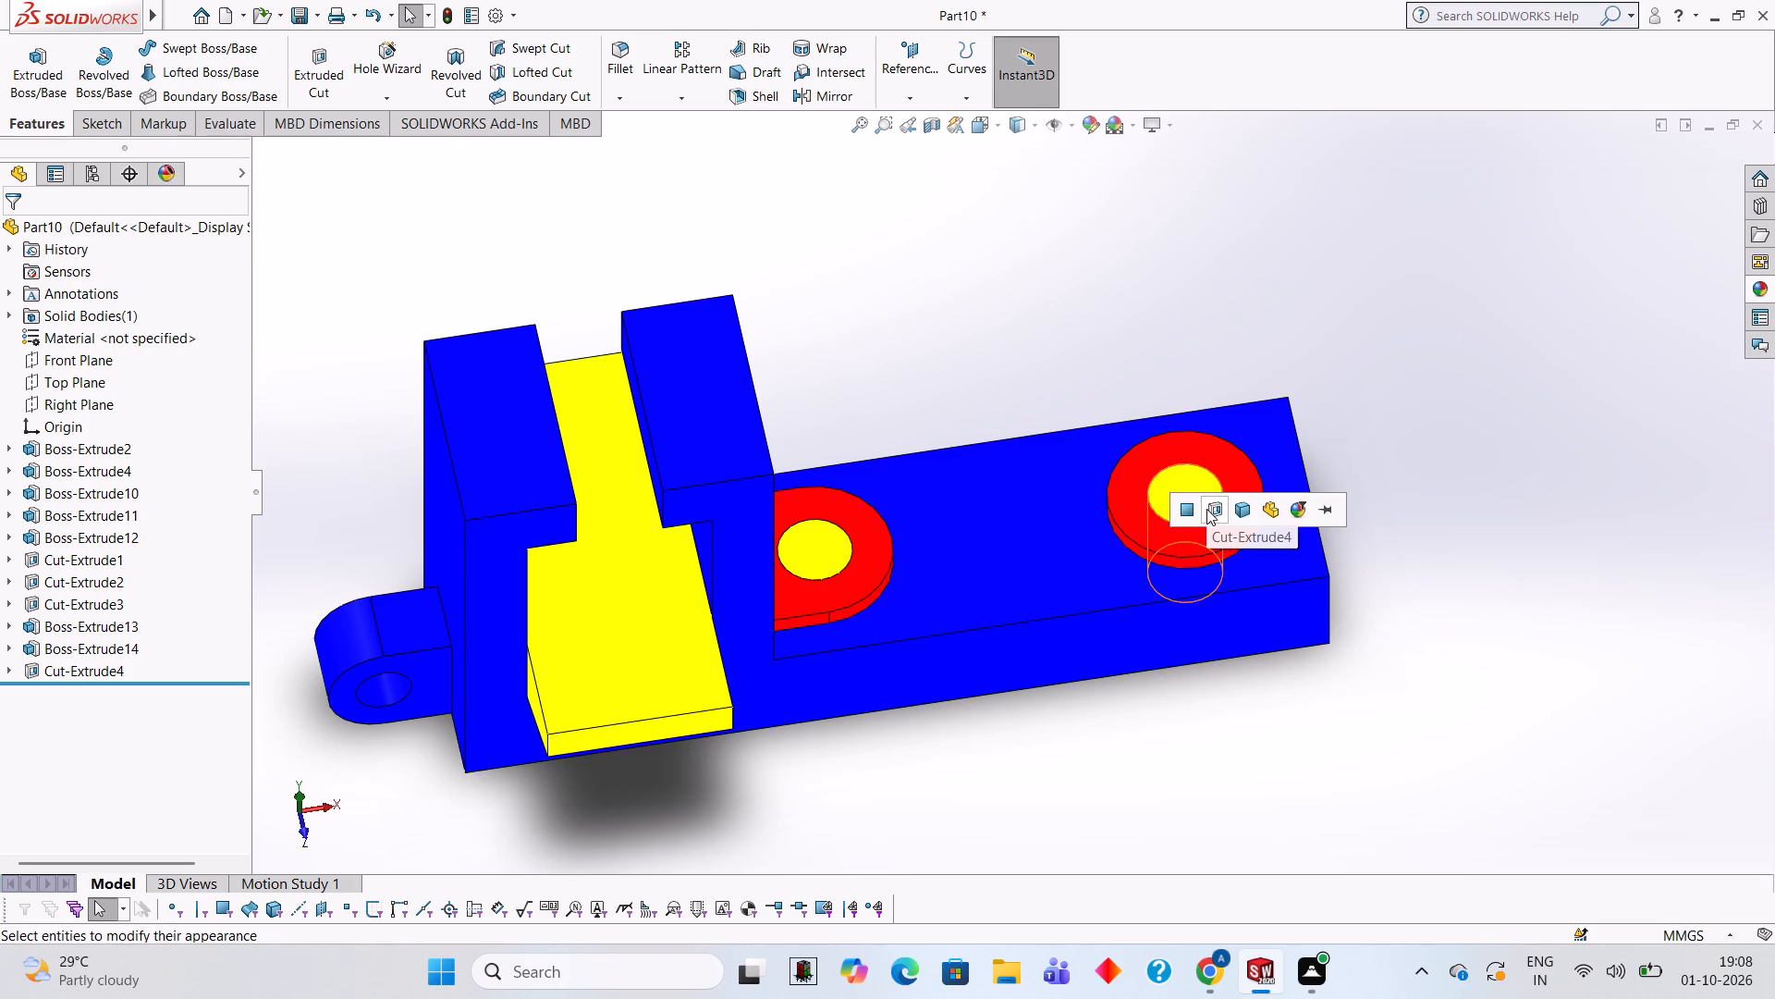
left_click(1206, 509)
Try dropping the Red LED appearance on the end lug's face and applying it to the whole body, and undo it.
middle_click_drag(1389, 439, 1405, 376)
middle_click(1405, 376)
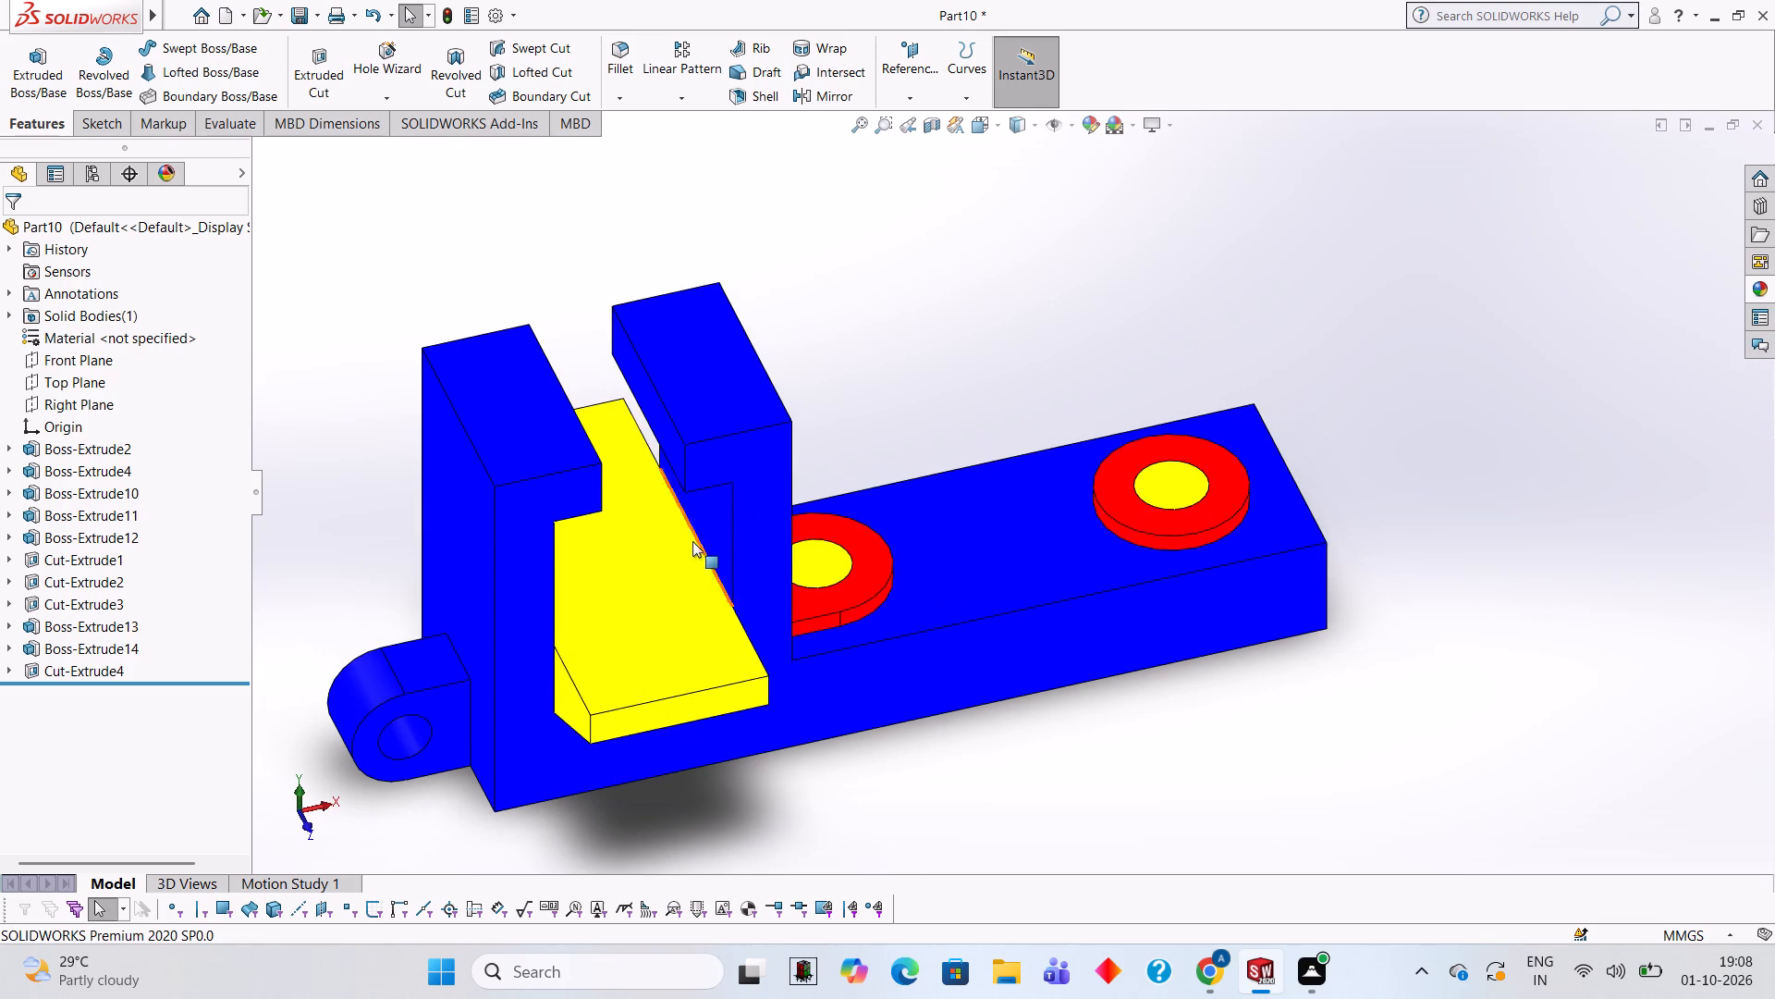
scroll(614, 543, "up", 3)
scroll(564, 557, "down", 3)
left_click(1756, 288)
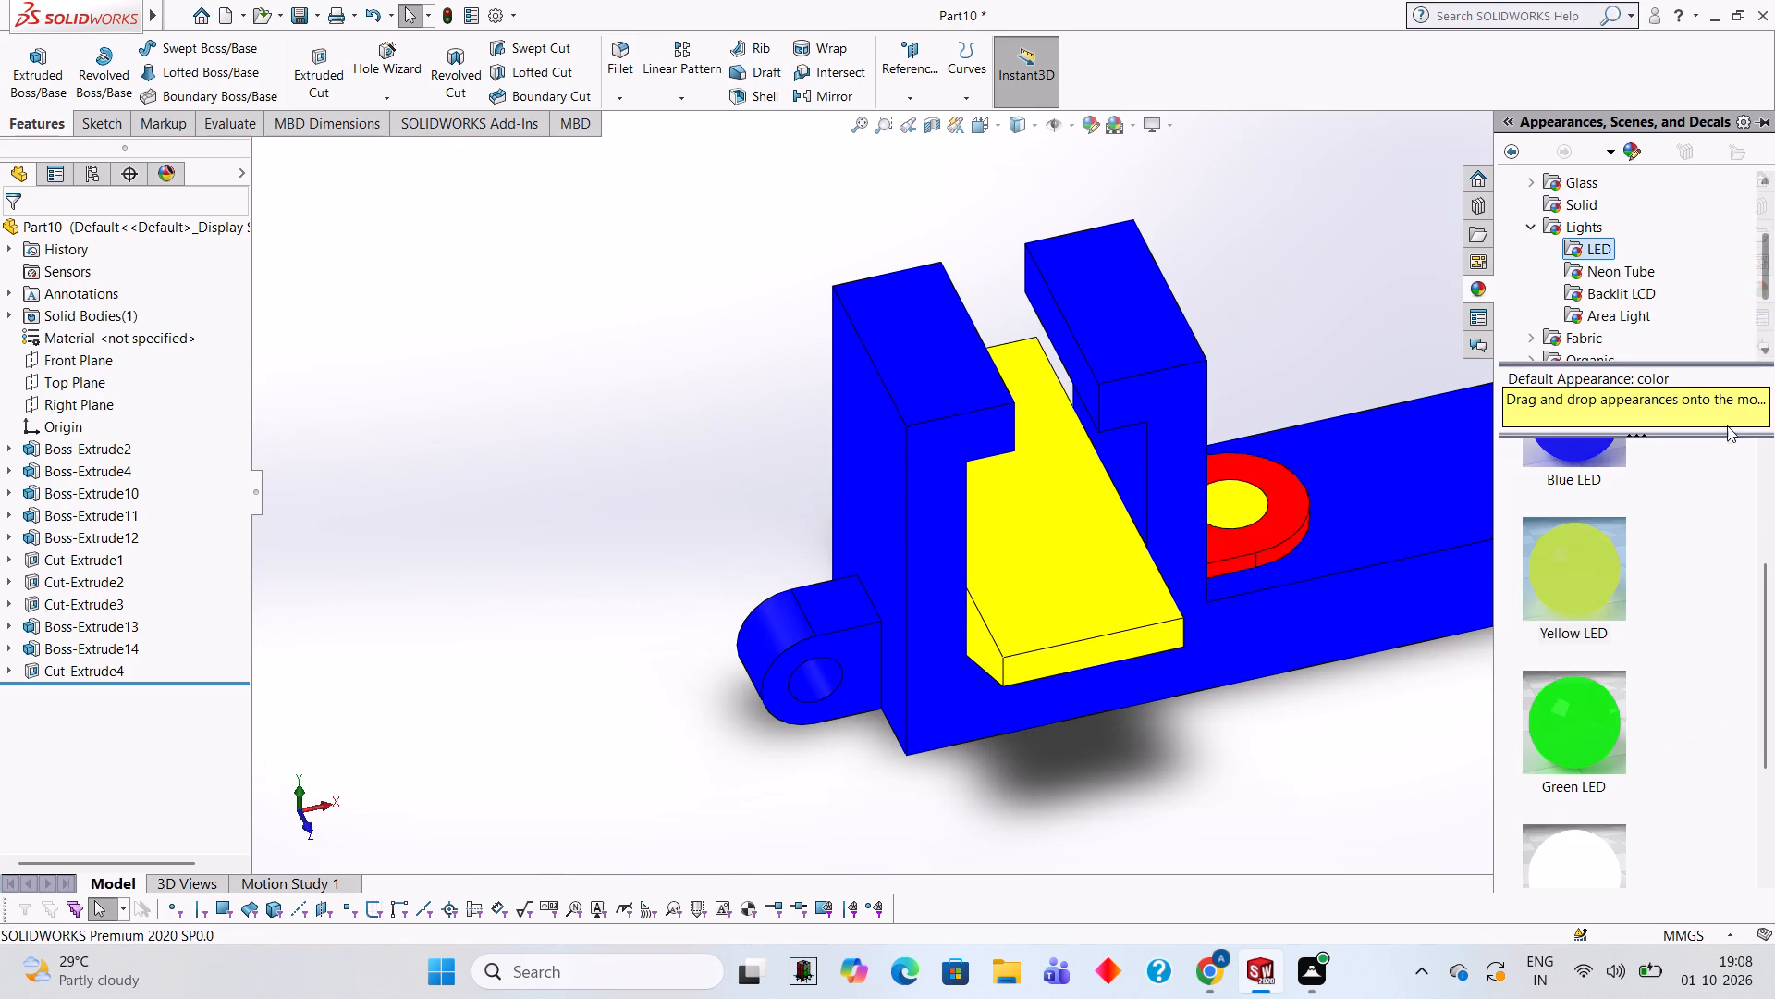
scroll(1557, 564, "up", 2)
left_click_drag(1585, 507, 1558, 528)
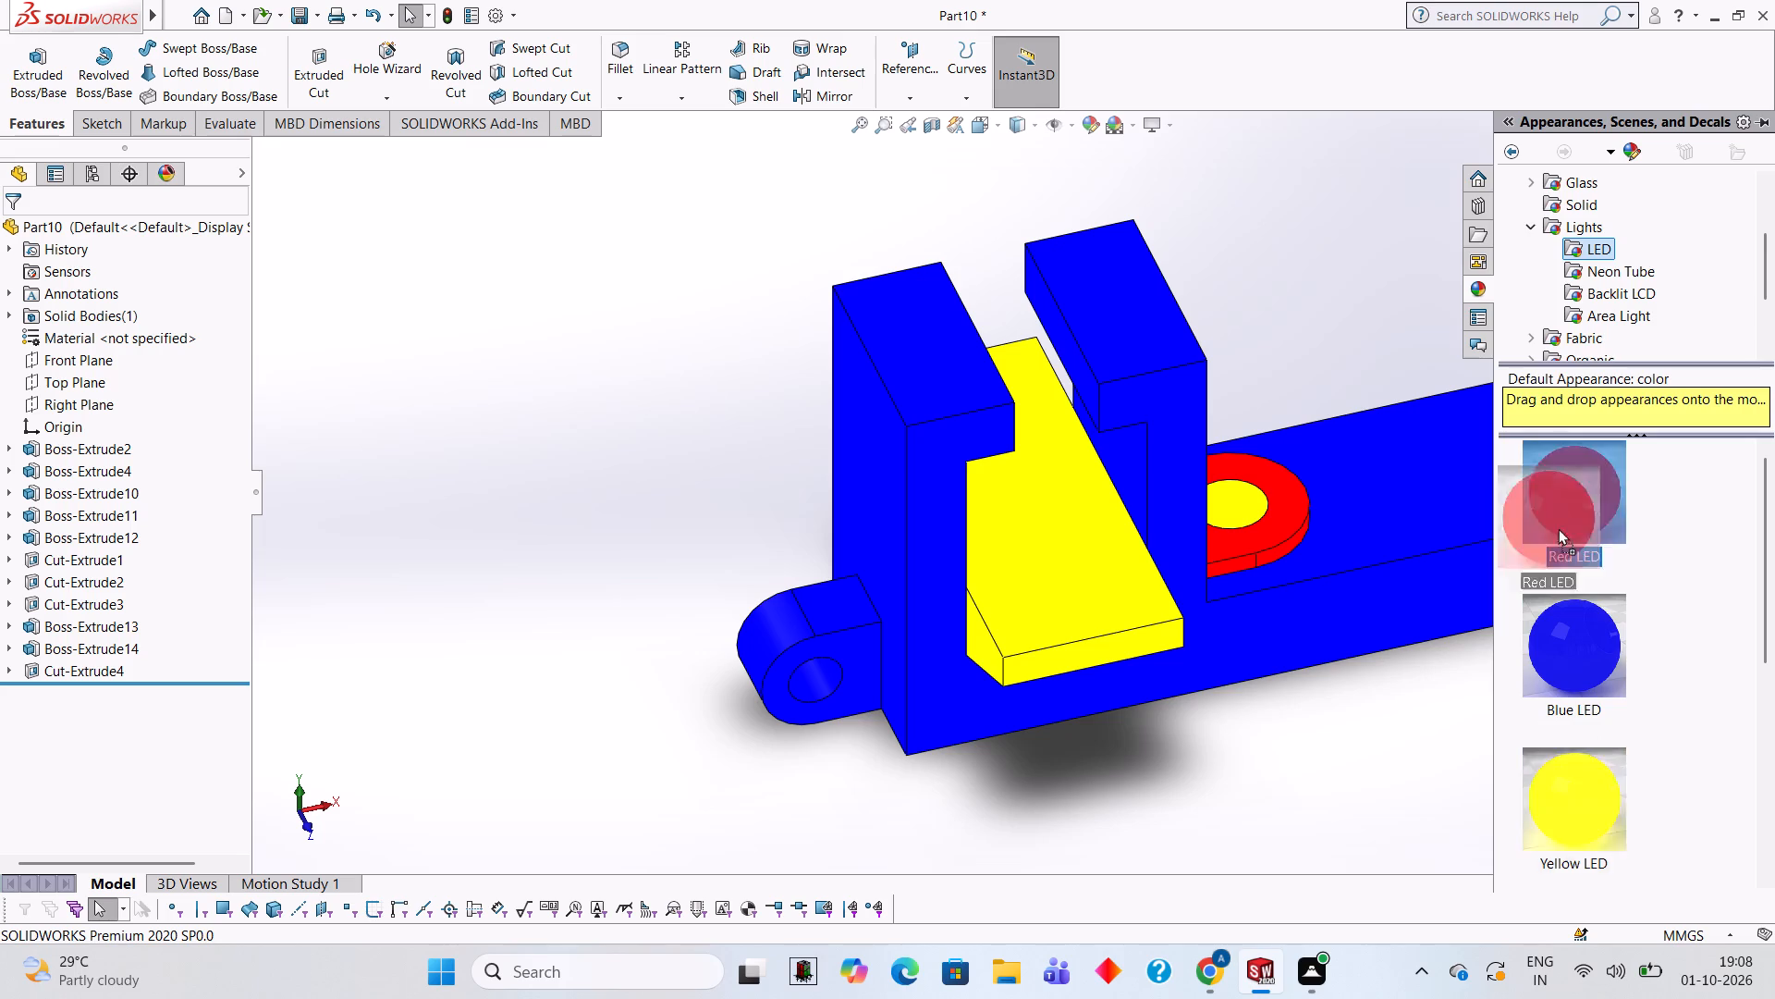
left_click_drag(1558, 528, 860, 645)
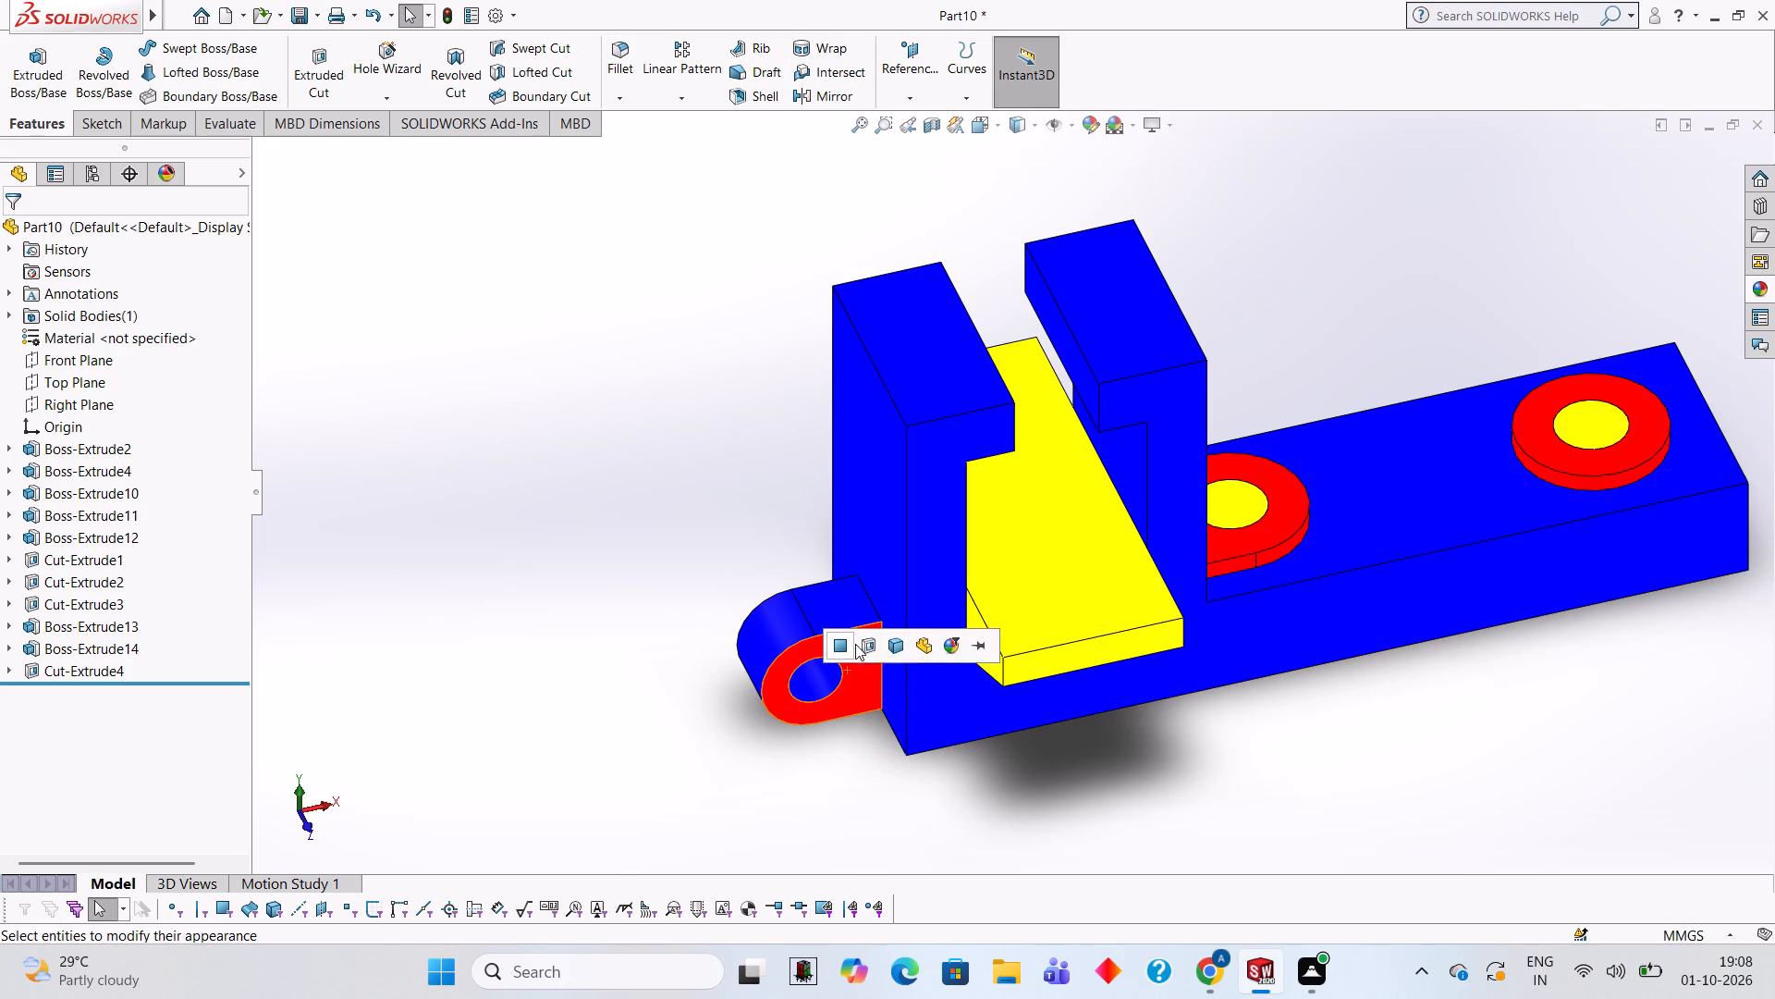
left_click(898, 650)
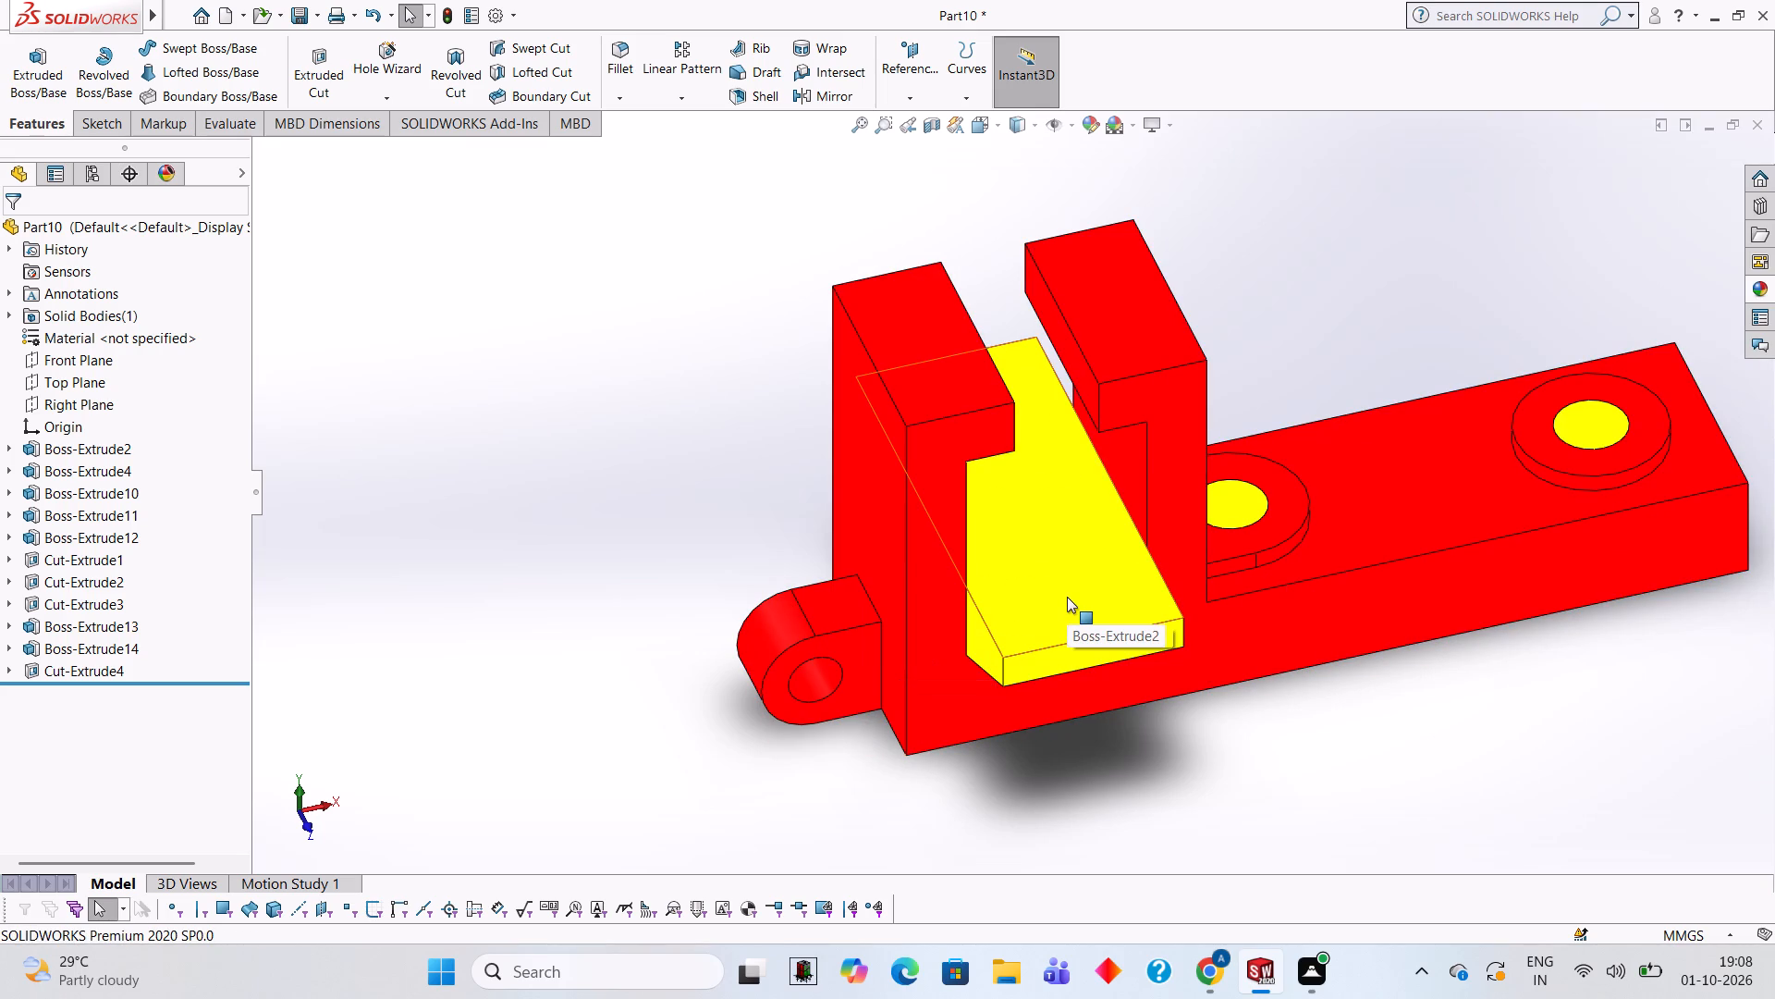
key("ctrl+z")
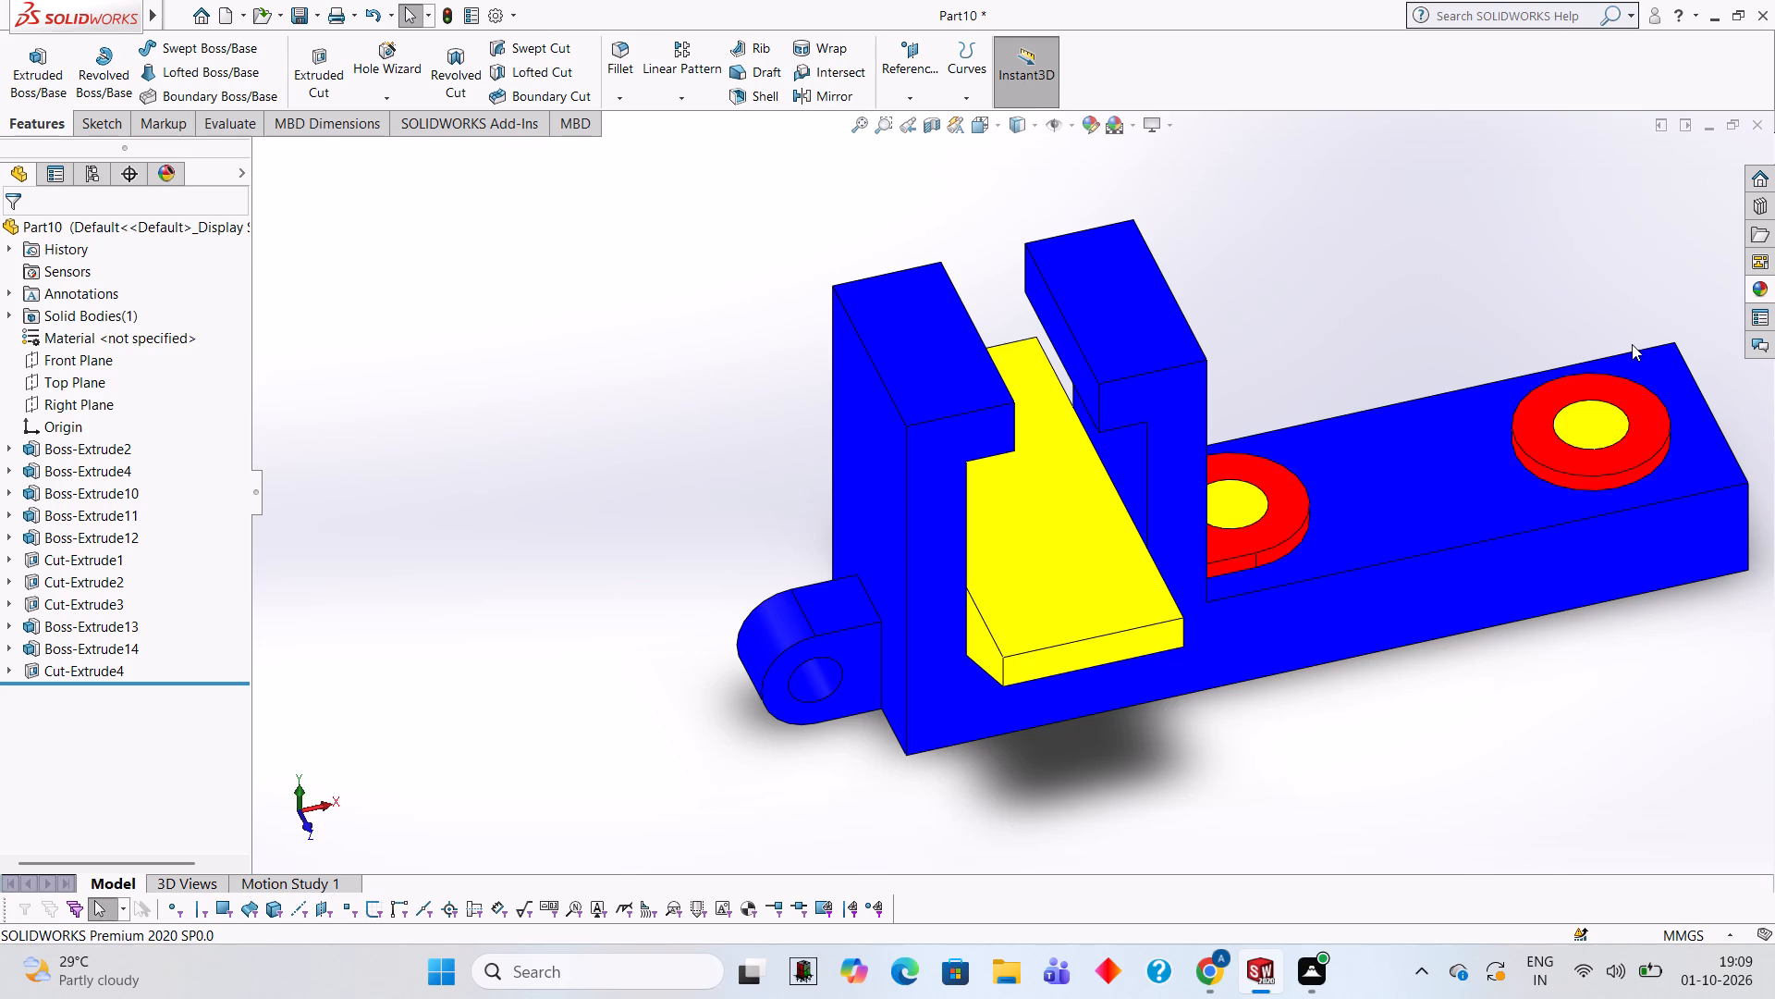
Apply the Red LED appearance to the cut feature that forms the end lug's front flat face.
left_click(1757, 293)
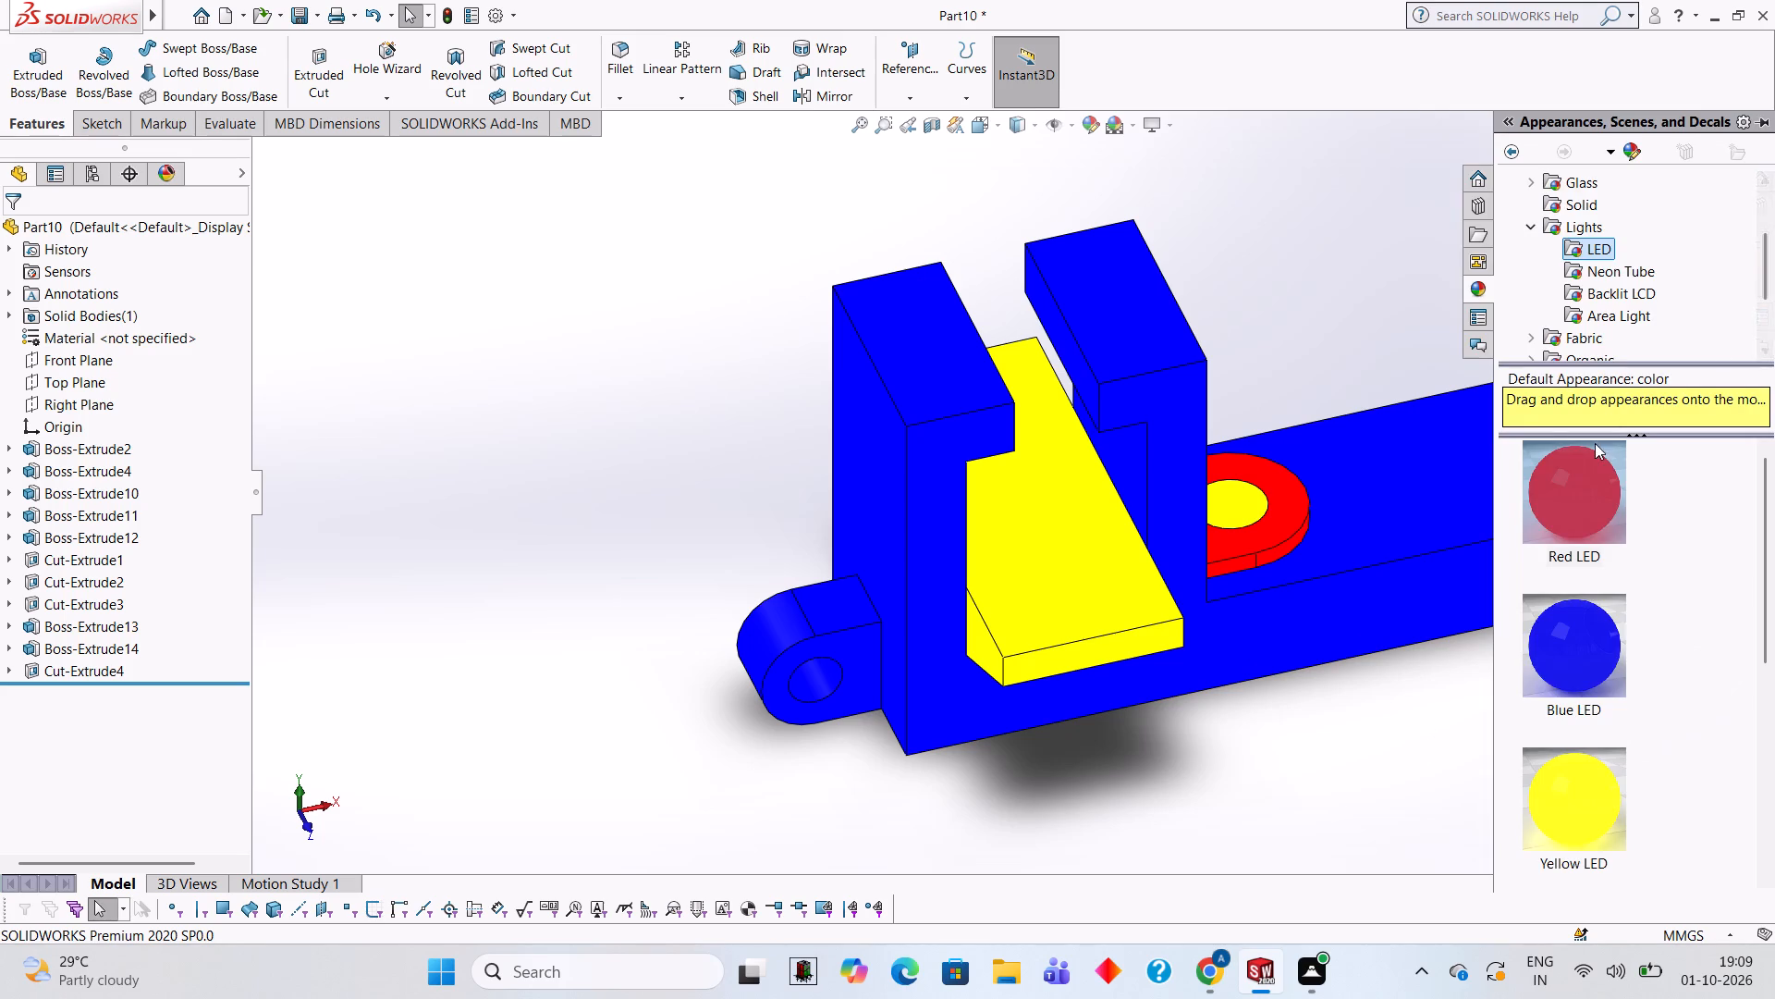
left_click_drag(1575, 492, 918, 559)
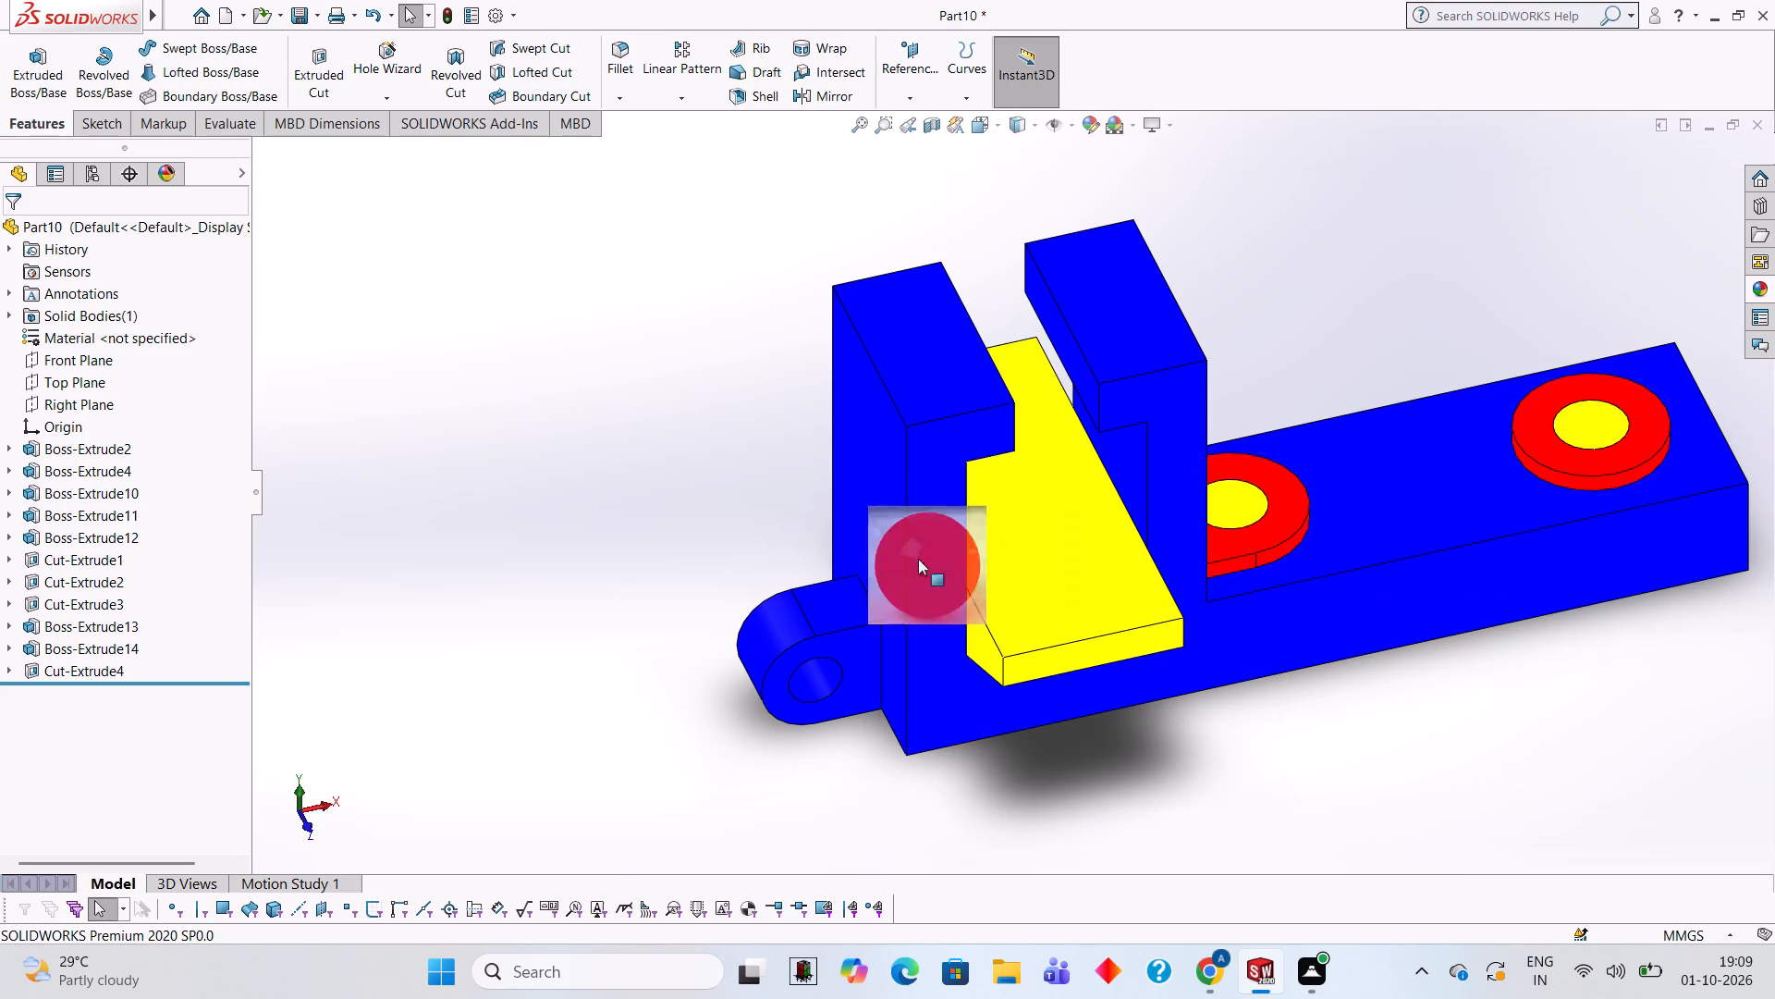
left_click_drag(918, 559, 809, 638)
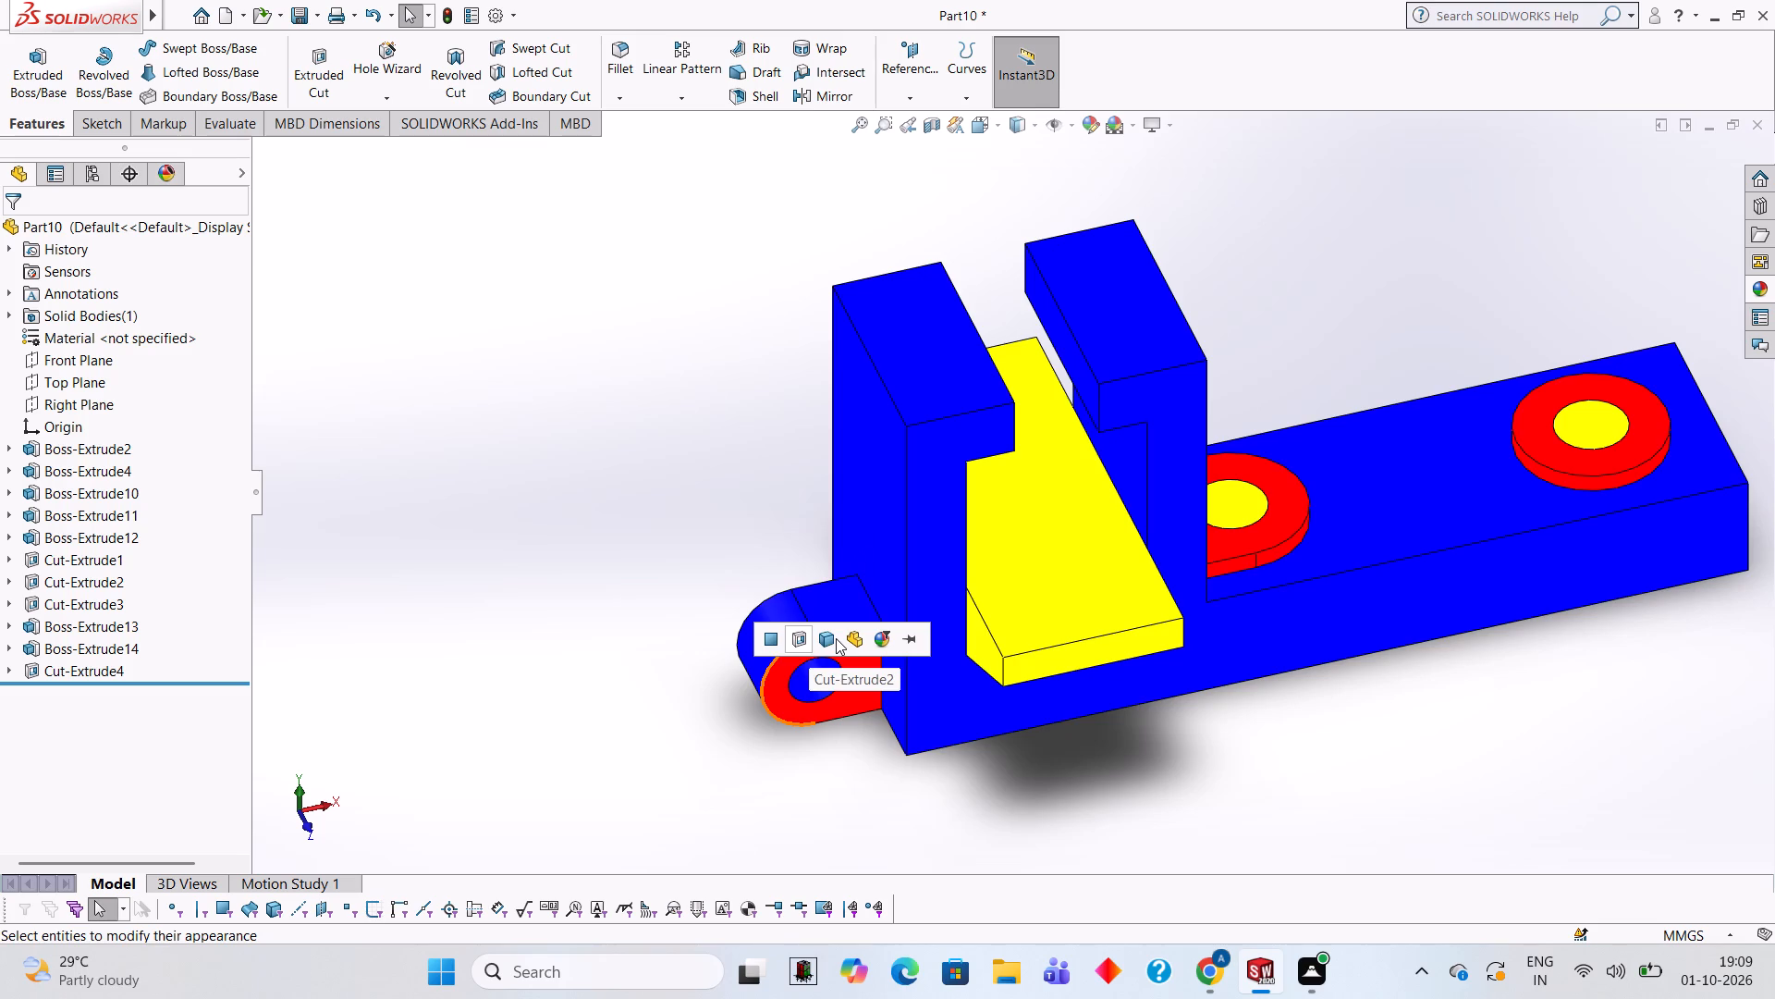
left_click(809, 646)
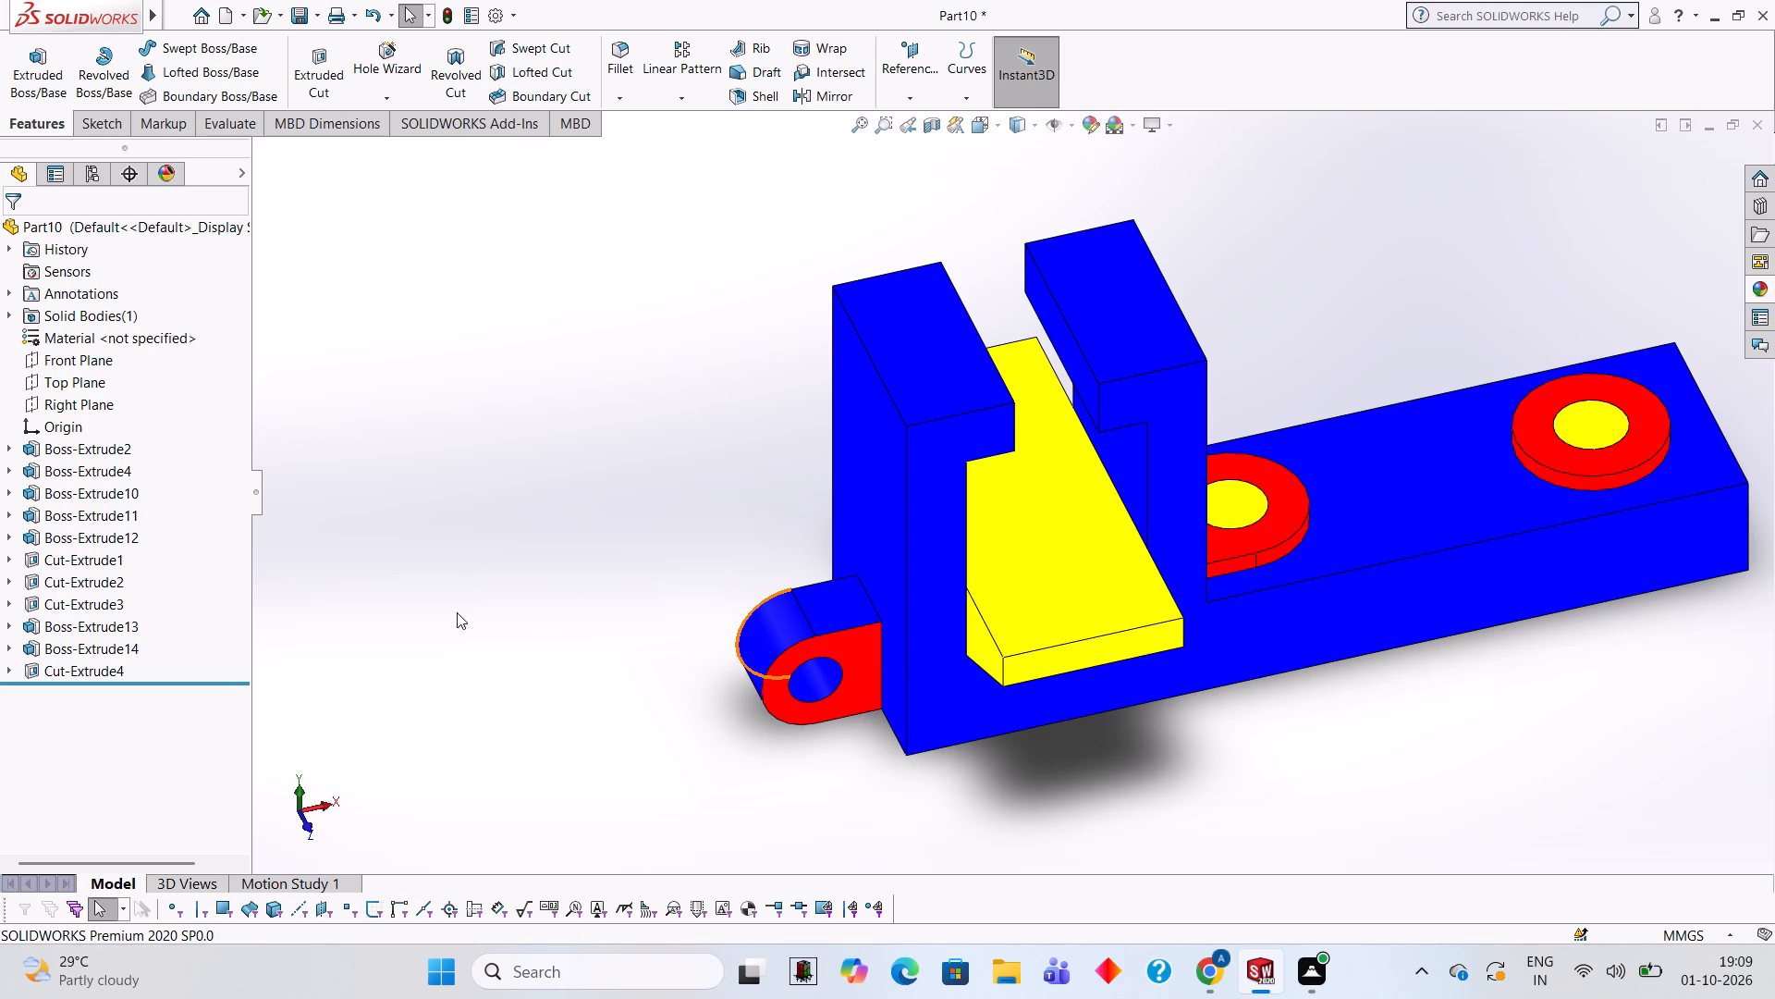
Apply the Red LED appearance to the cut feature on the end lug's opposite flat face.
middle_click_drag(520, 604, 796, 610)
scroll(796, 607, "up", 1)
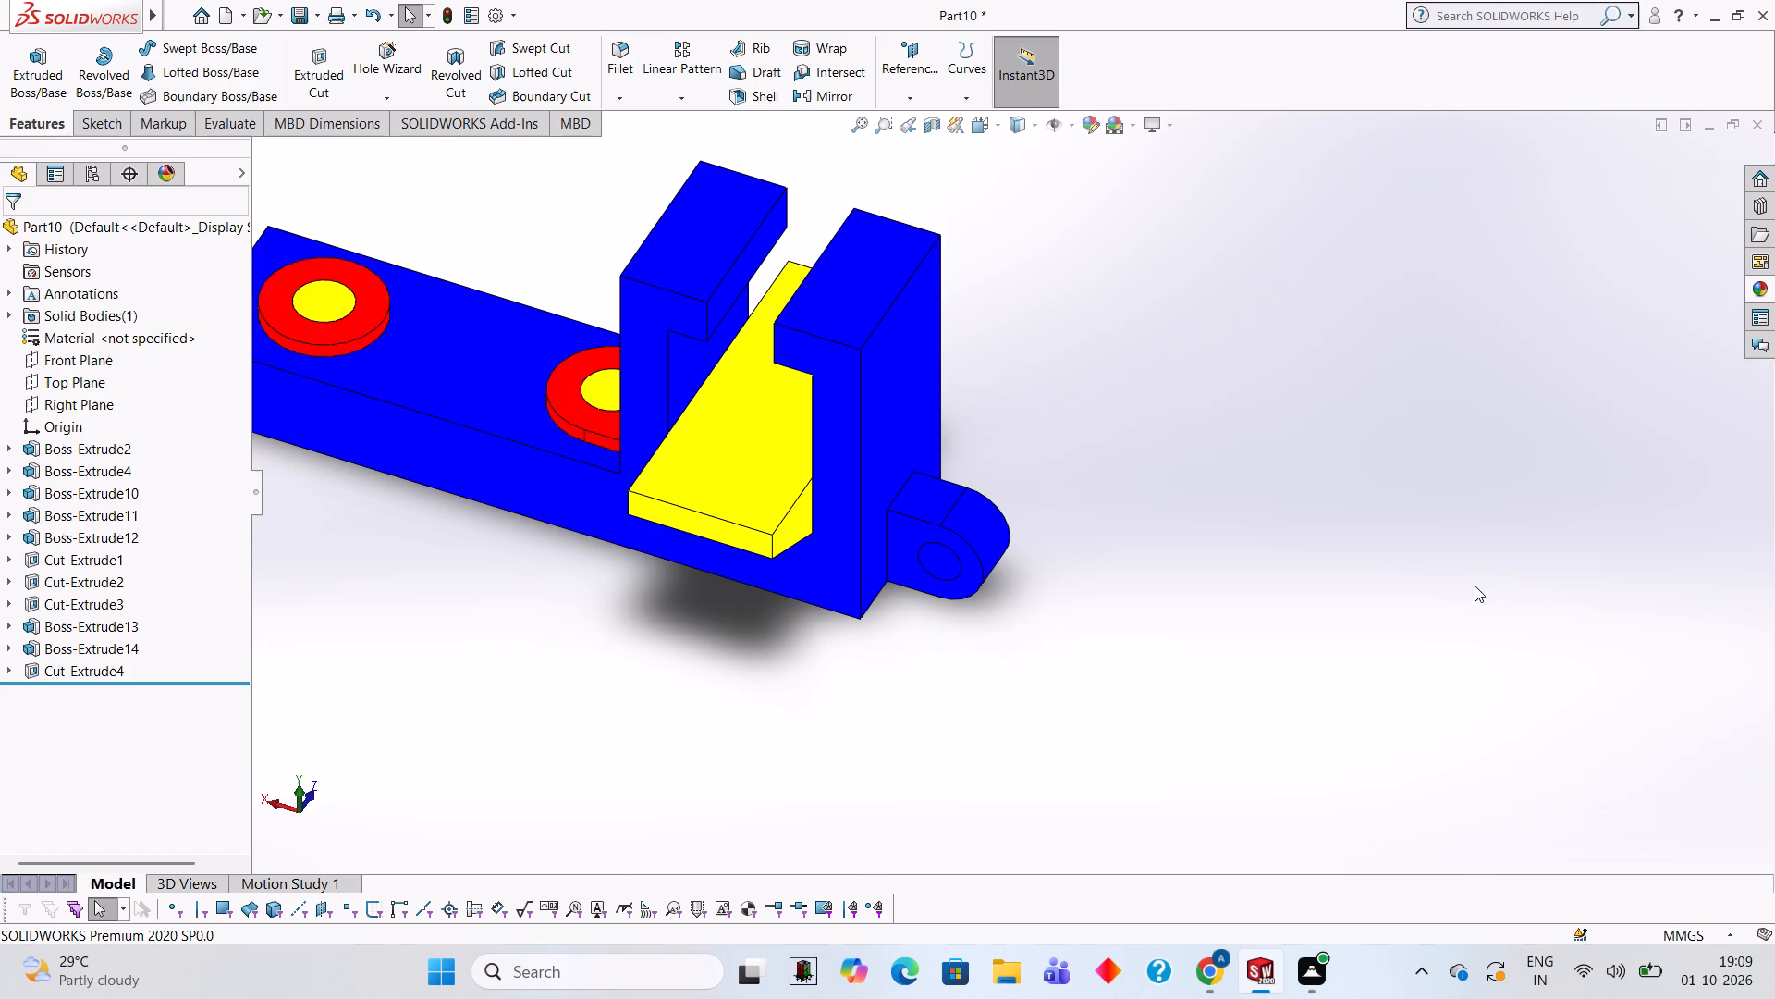
left_click(1765, 299)
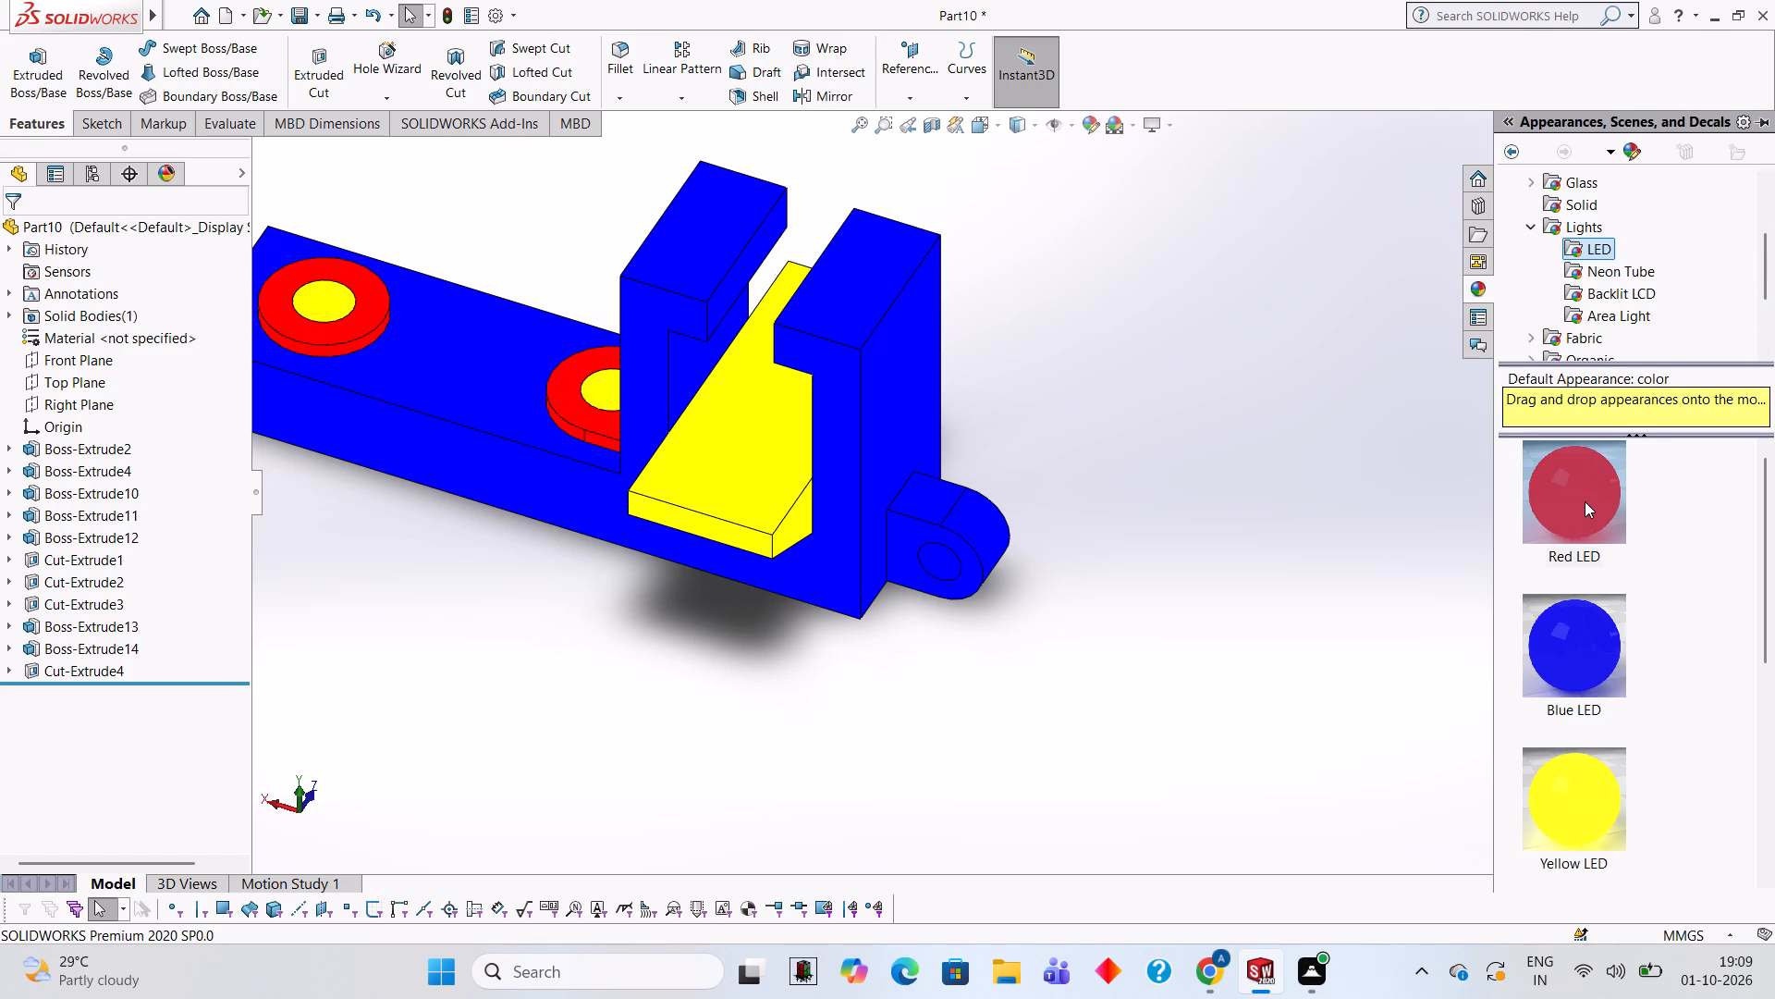
left_click_drag(1585, 501, 906, 544)
left_click(906, 545)
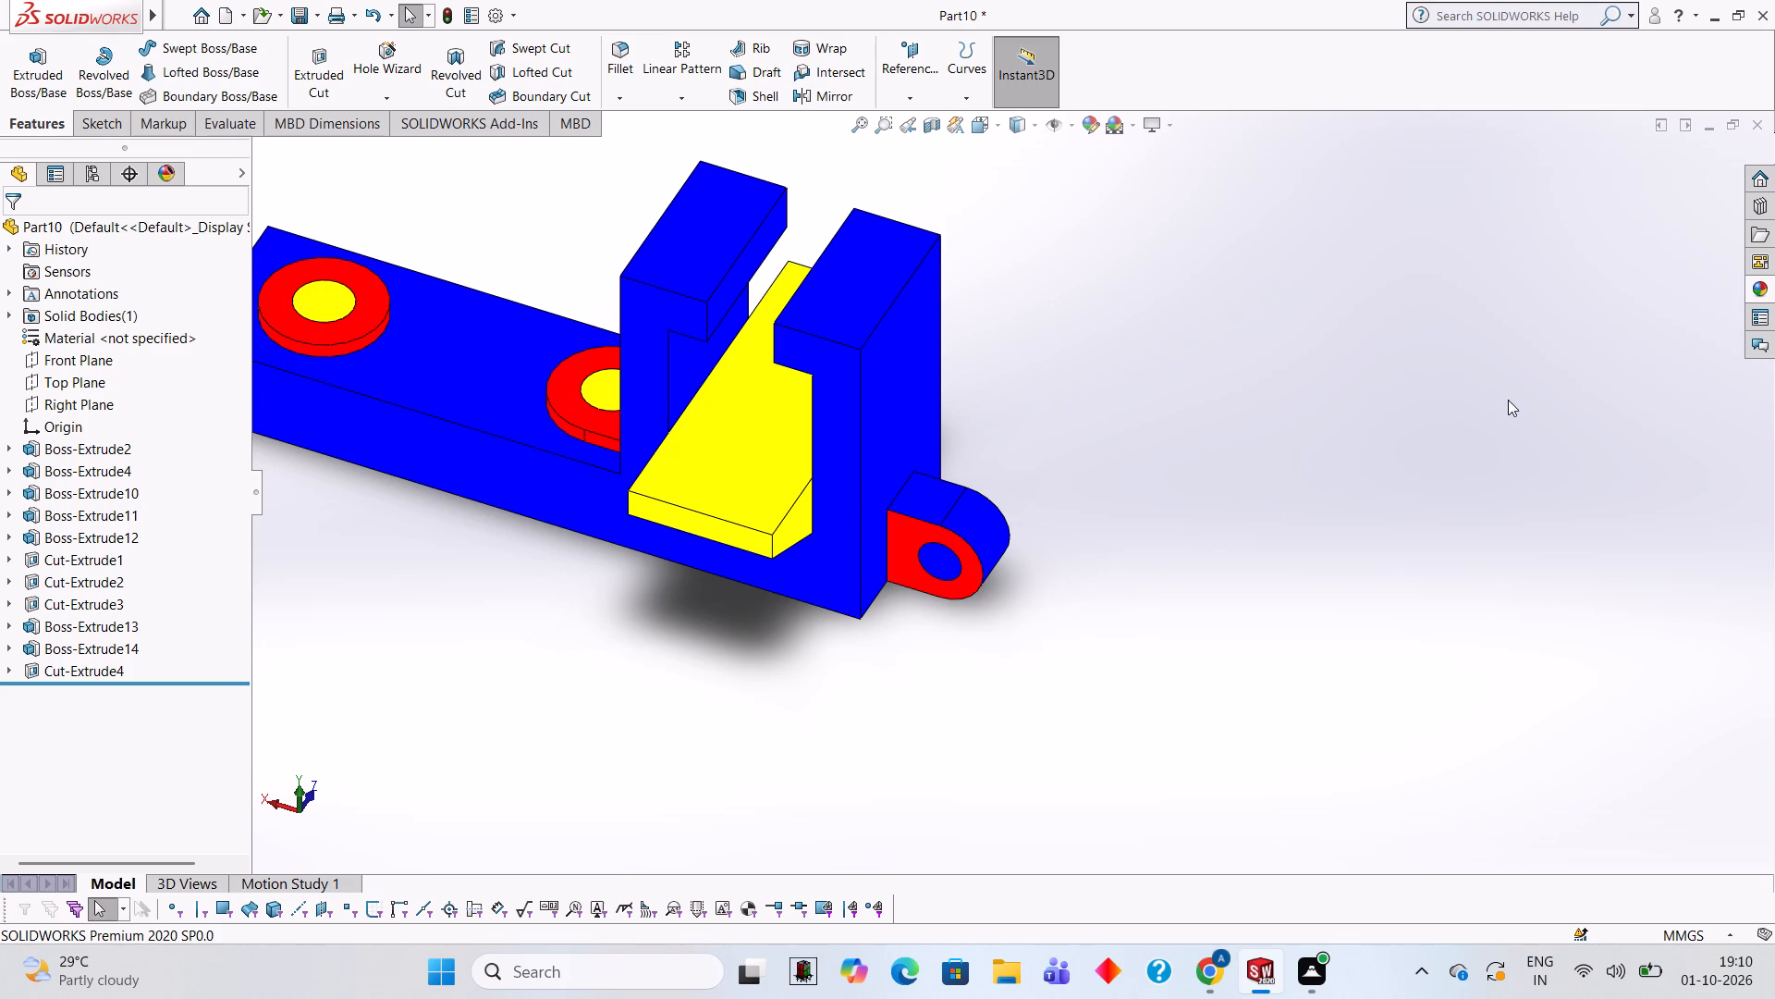
Apply the Yellow LED appearance to the end lug's boss feature, covering its flat top and rounded outer surface.
left_click(1769, 289)
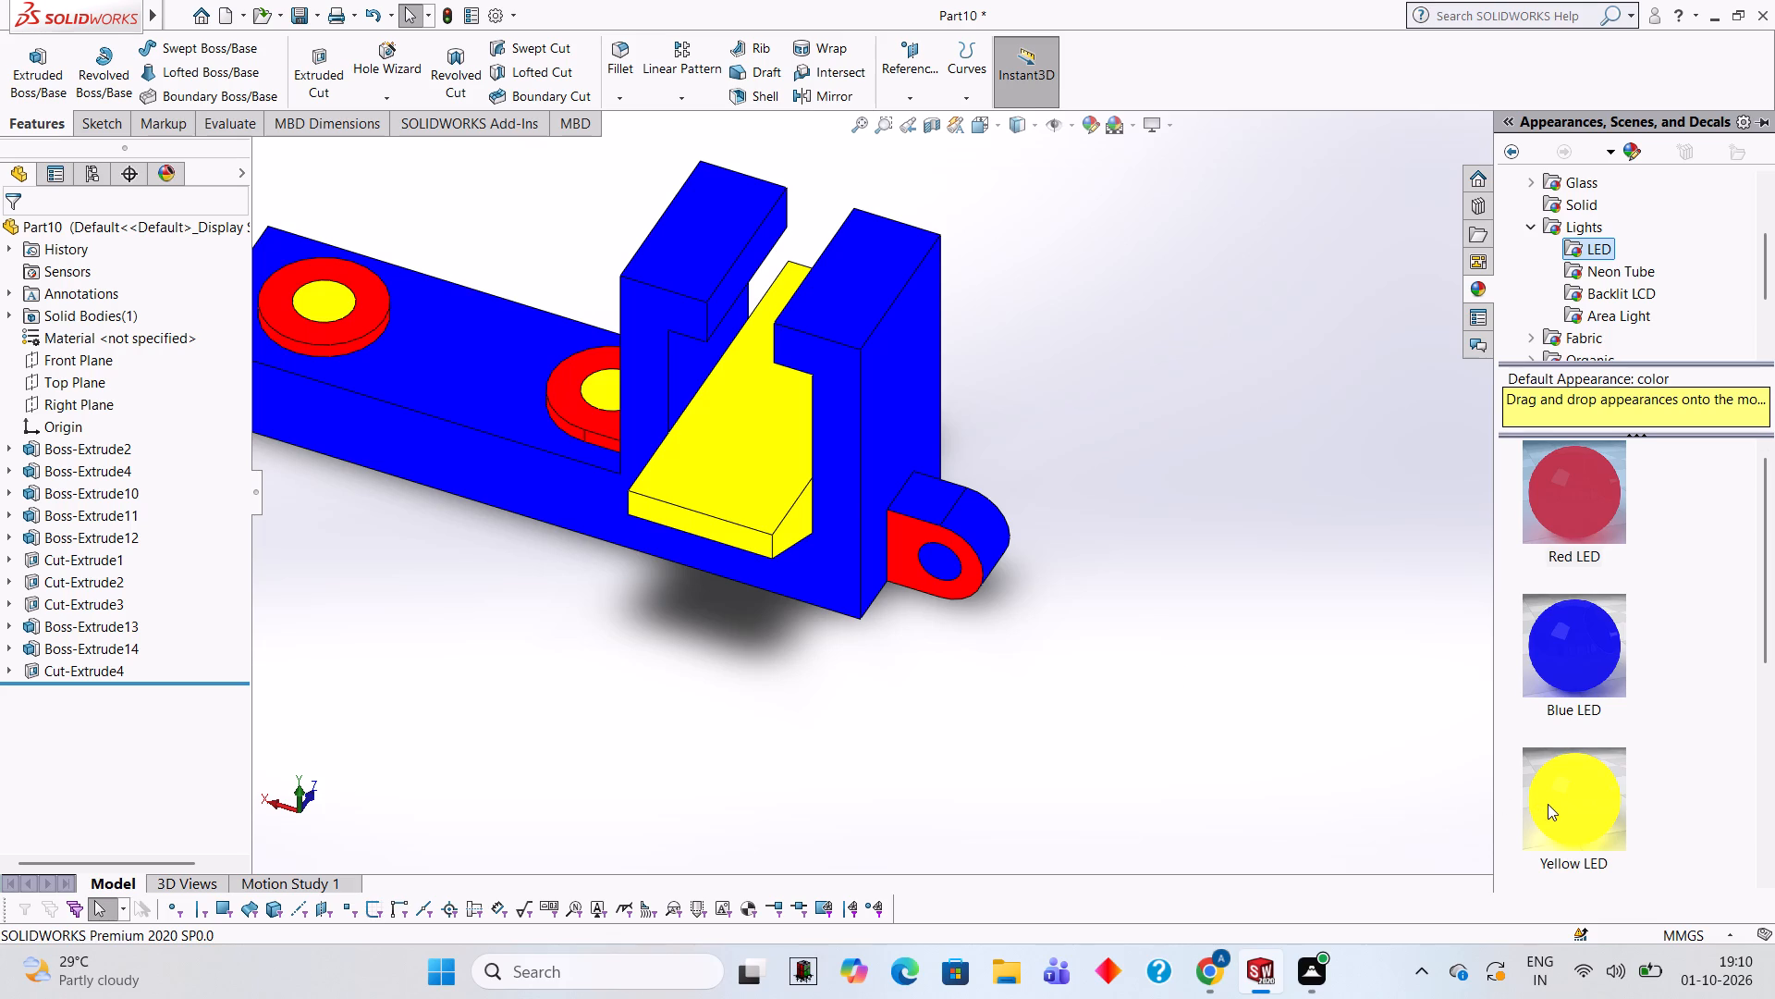
left_click_drag(1548, 804, 927, 492)
left_click(927, 492)
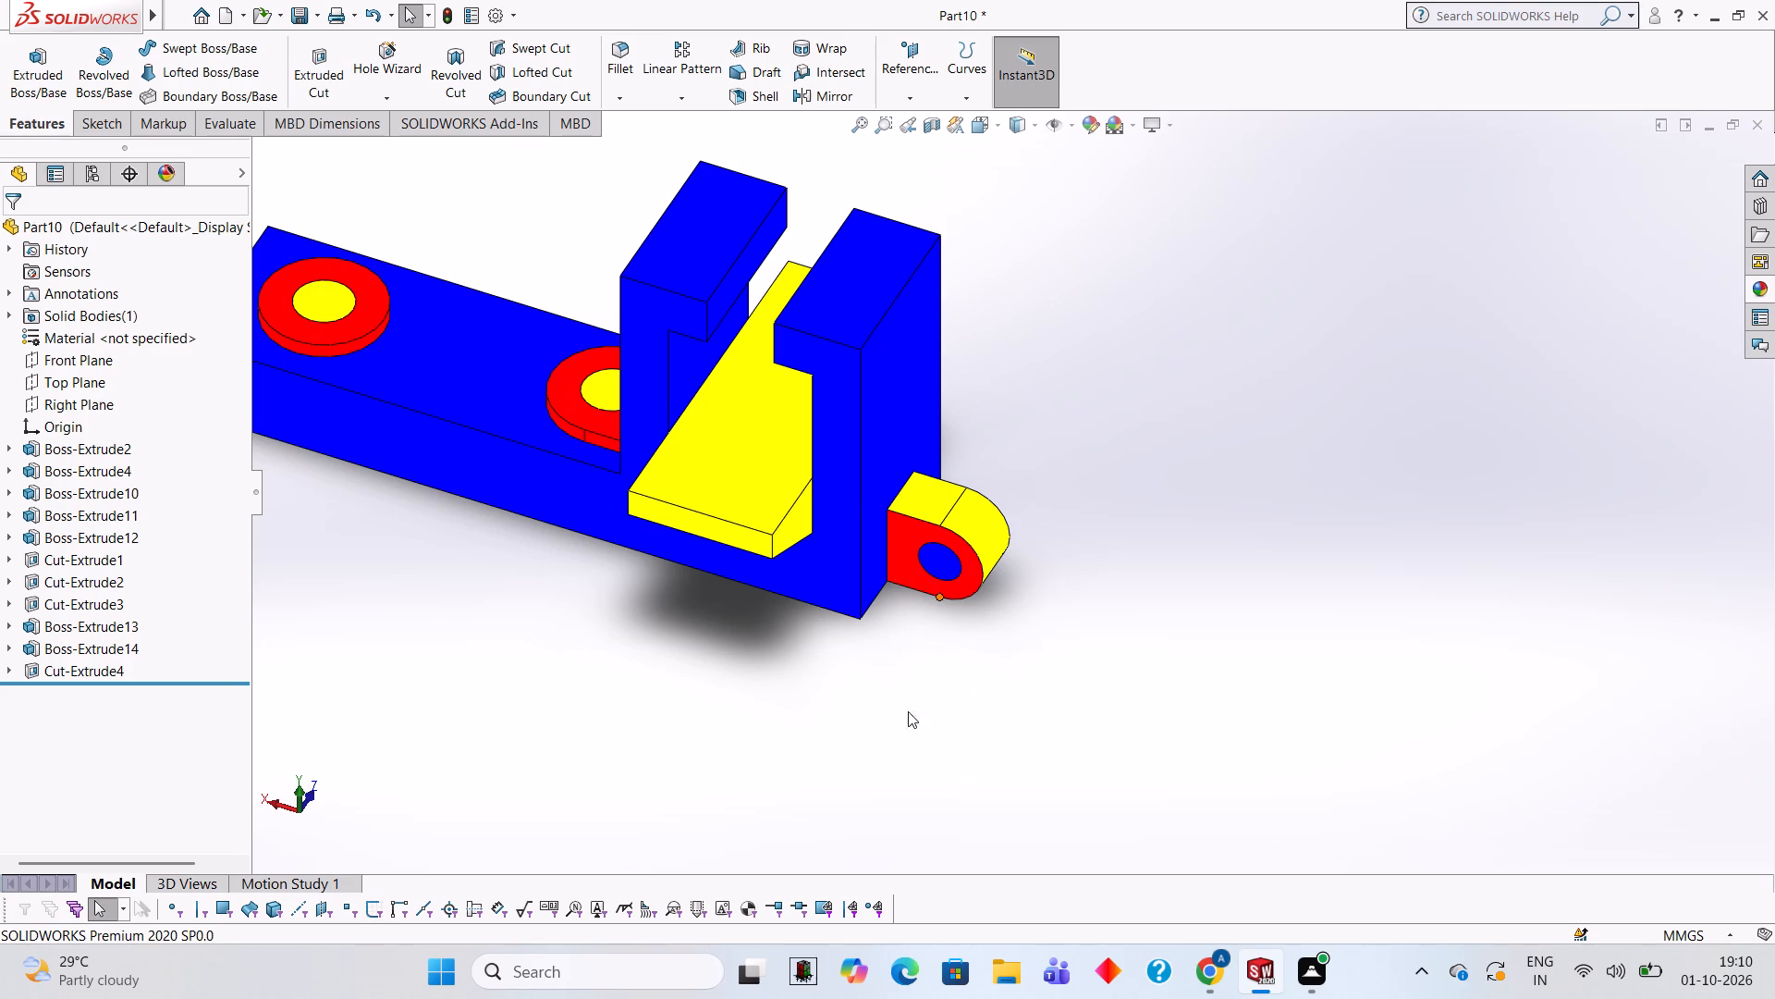
Apply the Green LED appearance to the feature of the hole through the end lug.
middle_click_drag(893, 694, 909, 647)
scroll(881, 505, "down", 1)
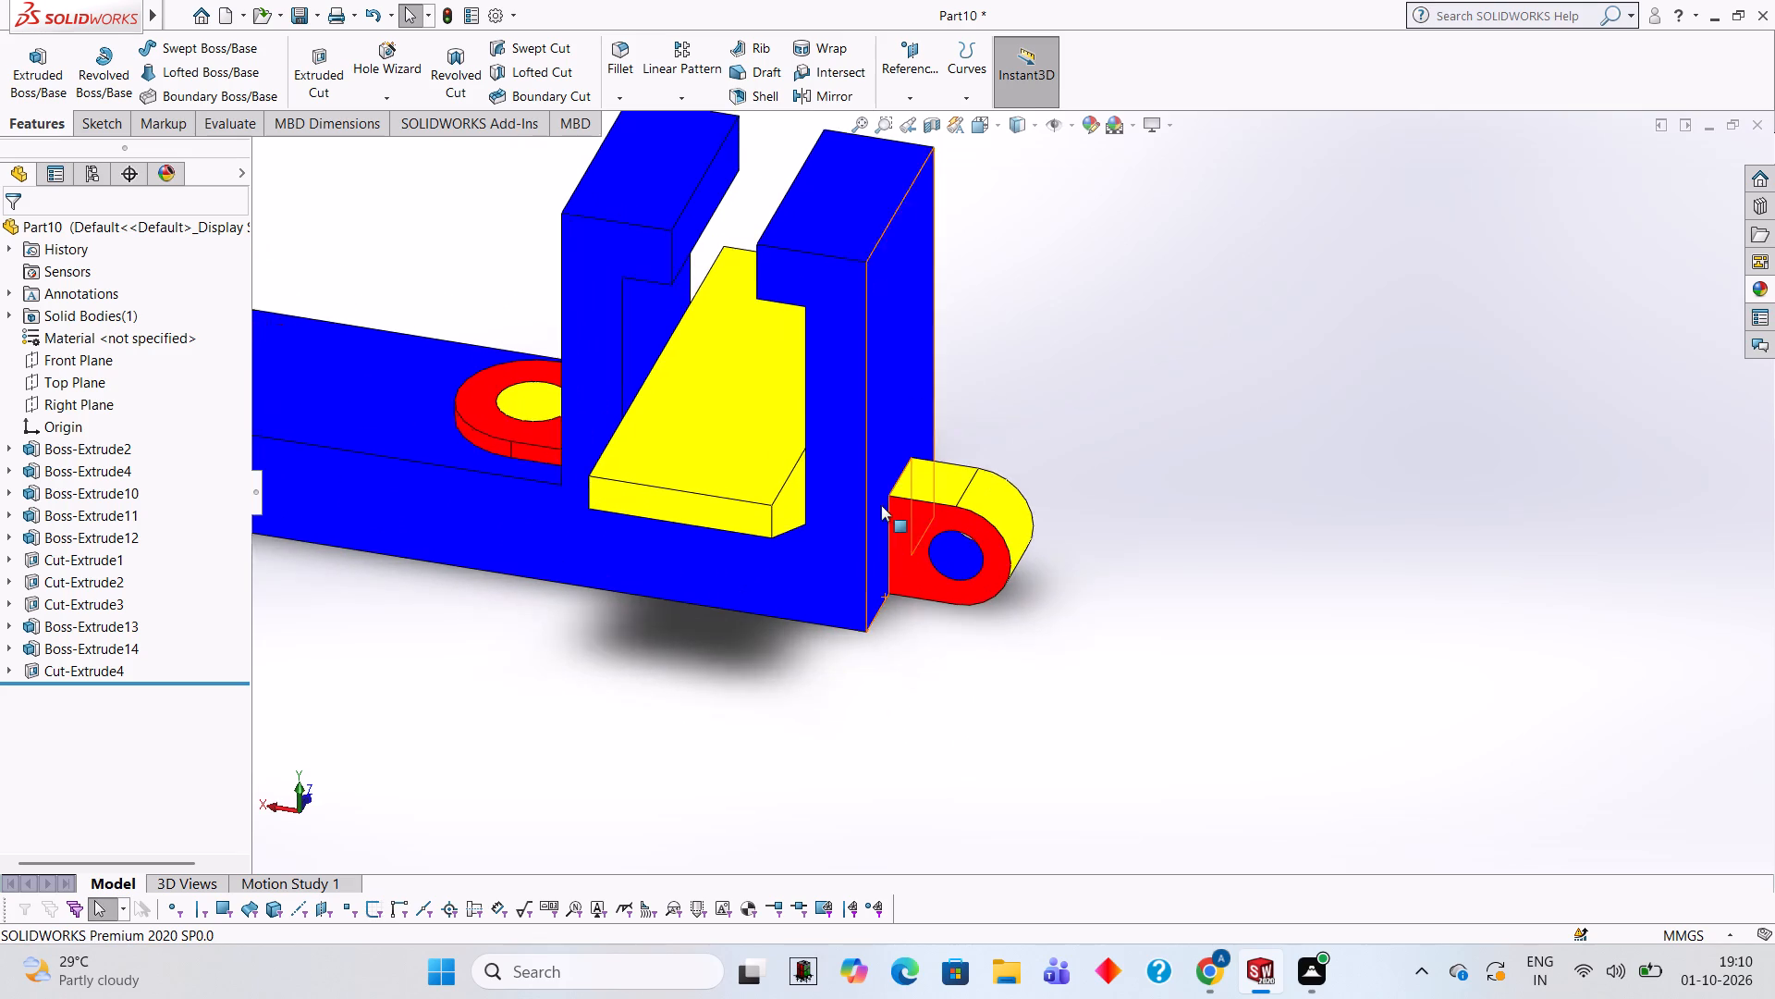
scroll(881, 505, "down", 1)
middle_click_drag(946, 672, 949, 632)
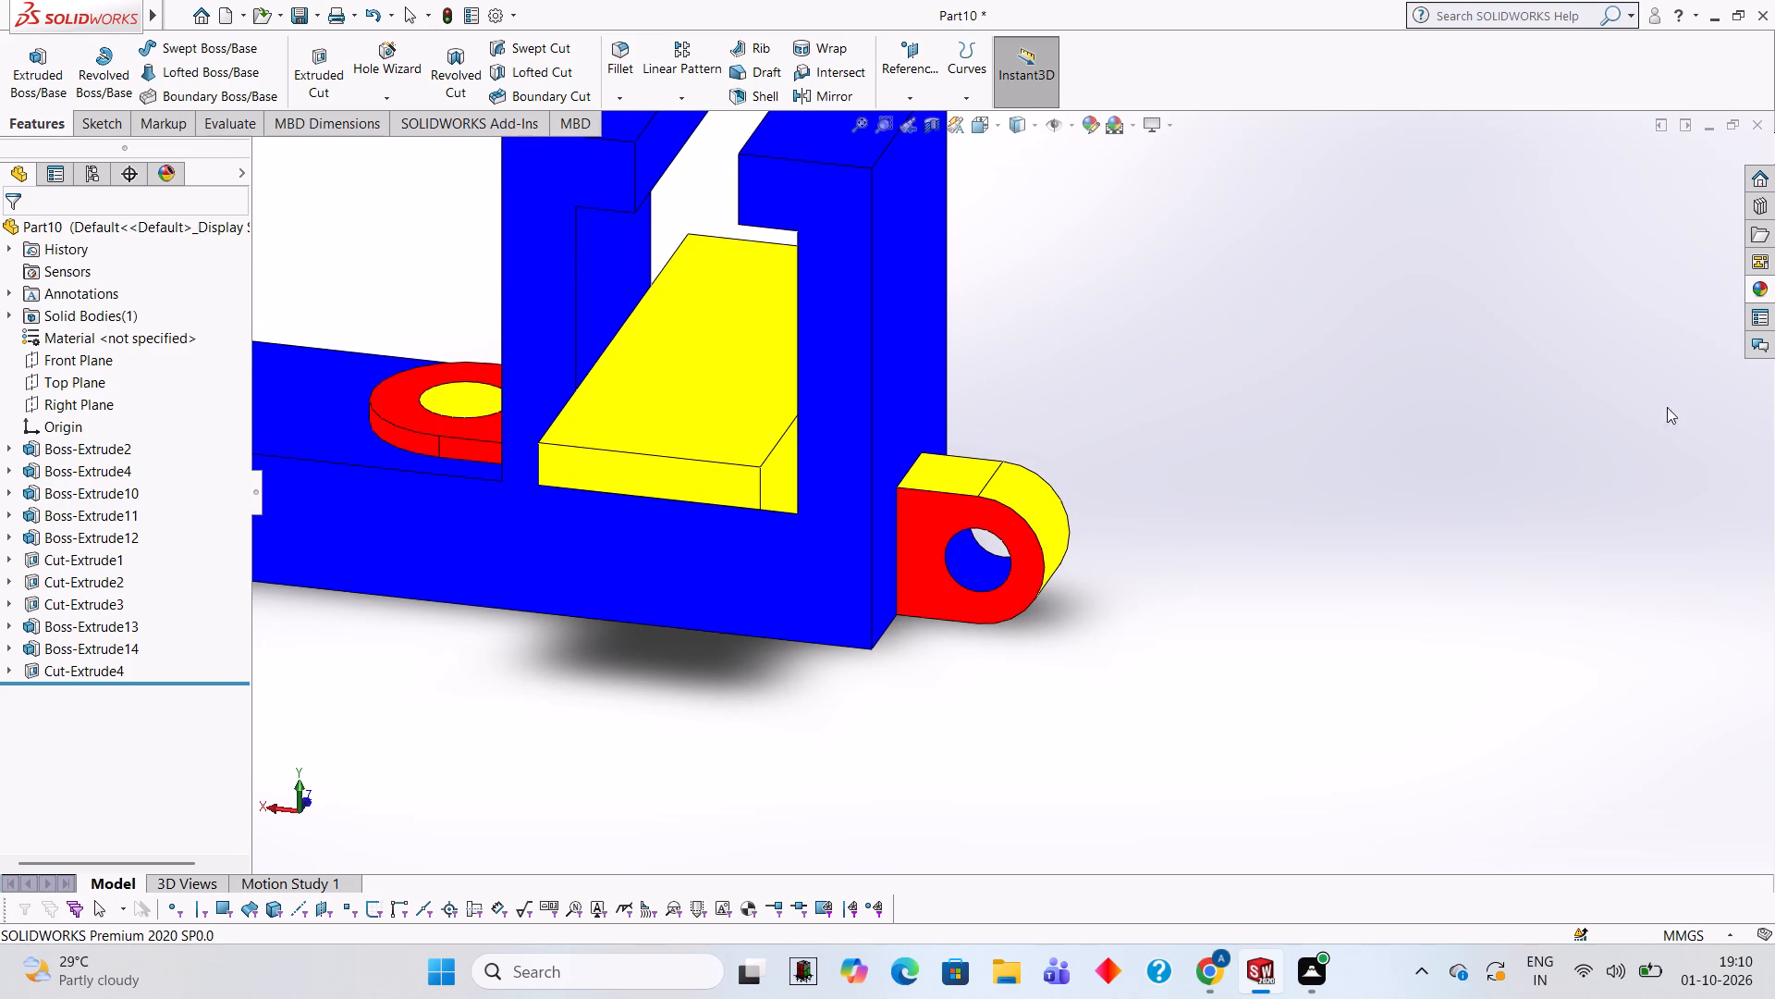
left_click(1763, 290)
scroll(1532, 657, "down", 4)
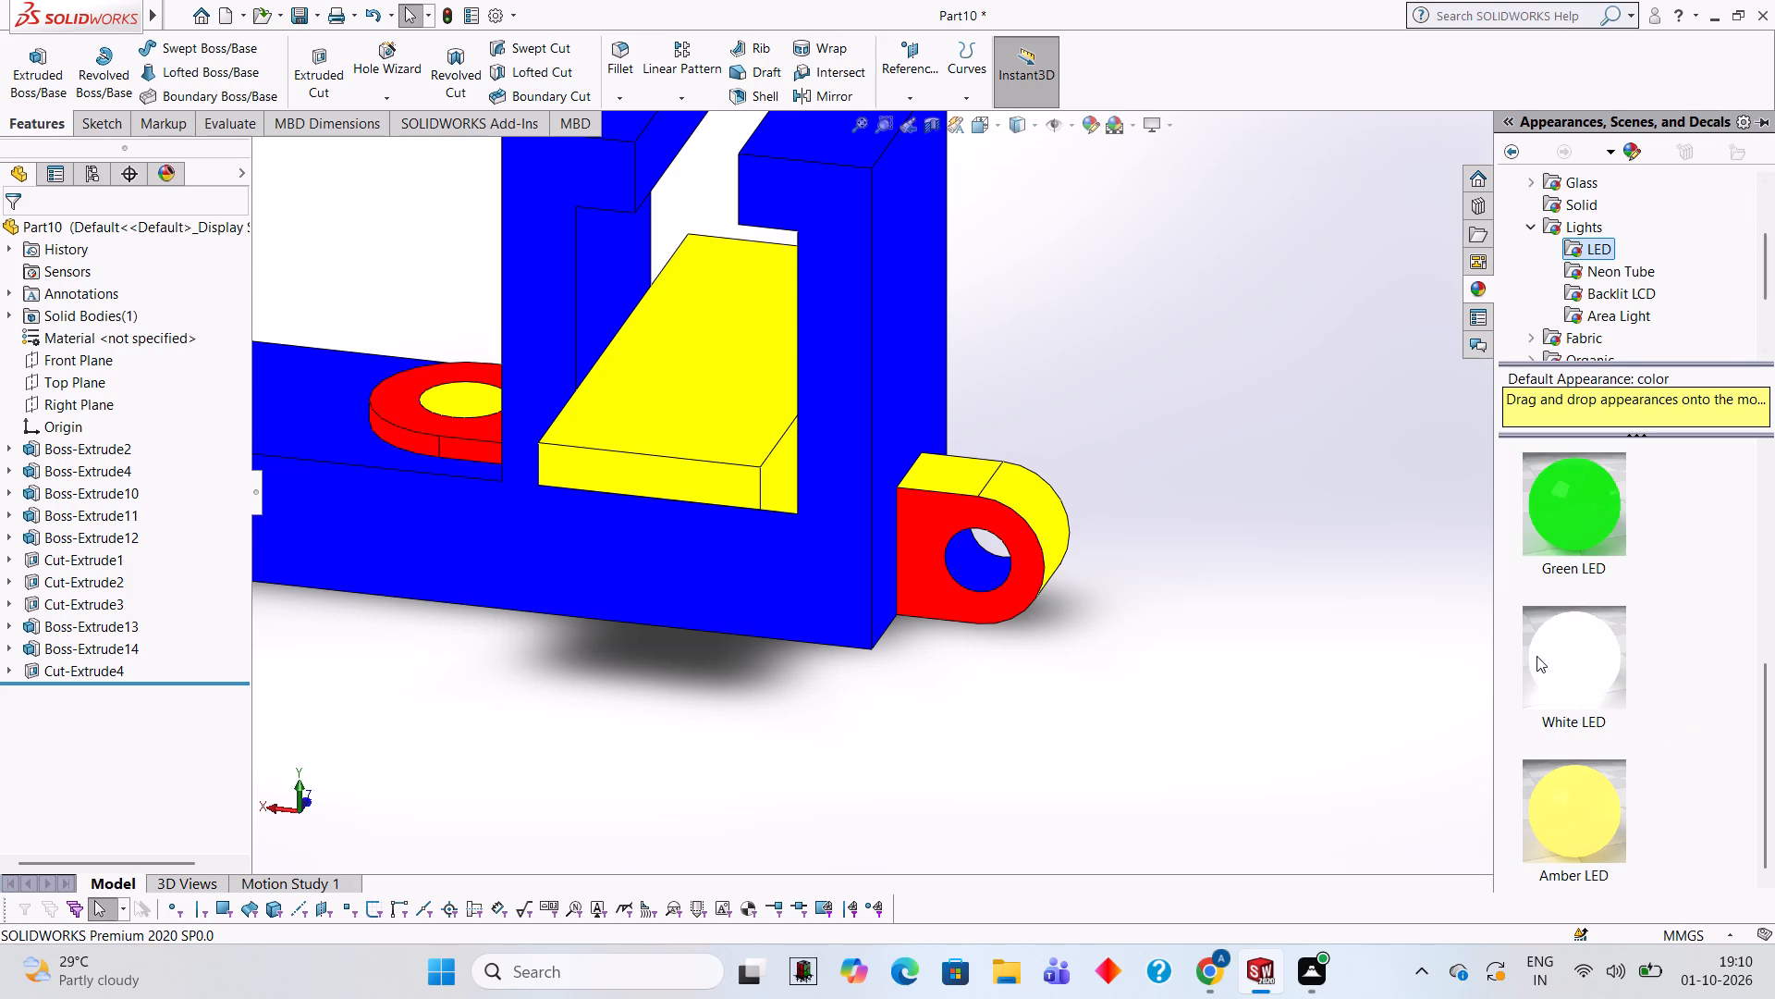
left_click_drag(1591, 518, 998, 575)
left_click(998, 575)
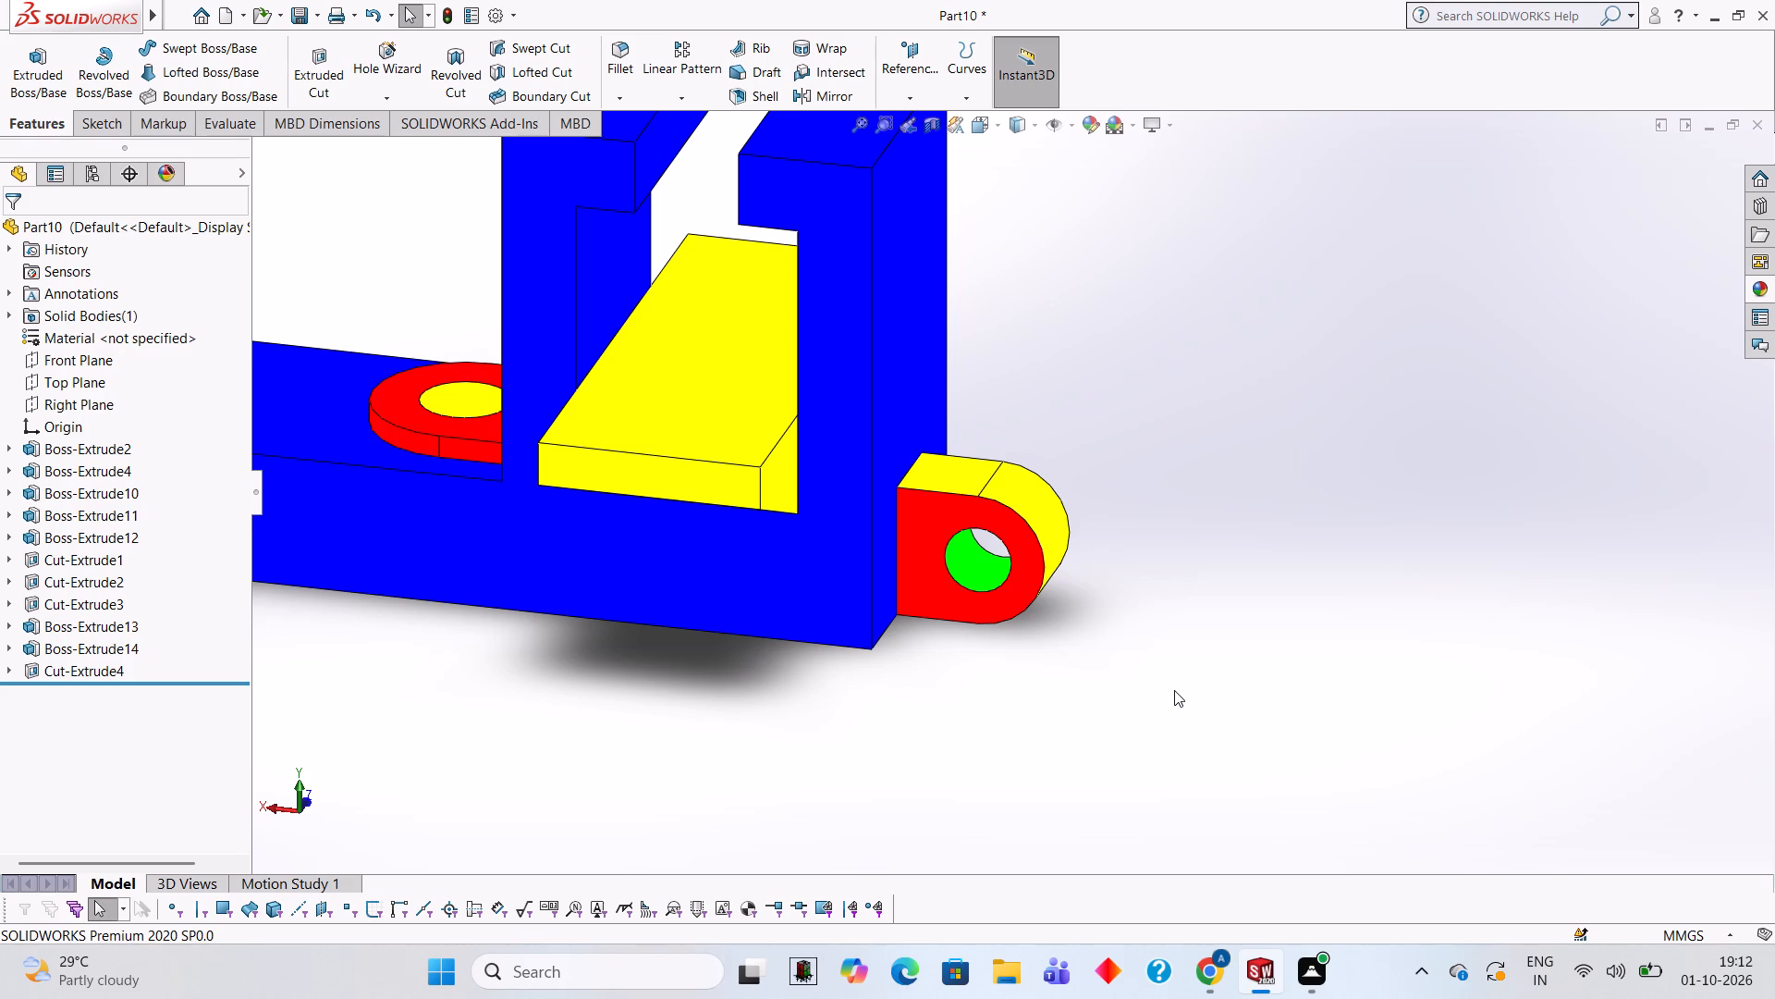
Examine the coloured bracket from several sides, including the uprights, winged boss, end lug and drilled pads.
scroll(760, 412, "up", 1)
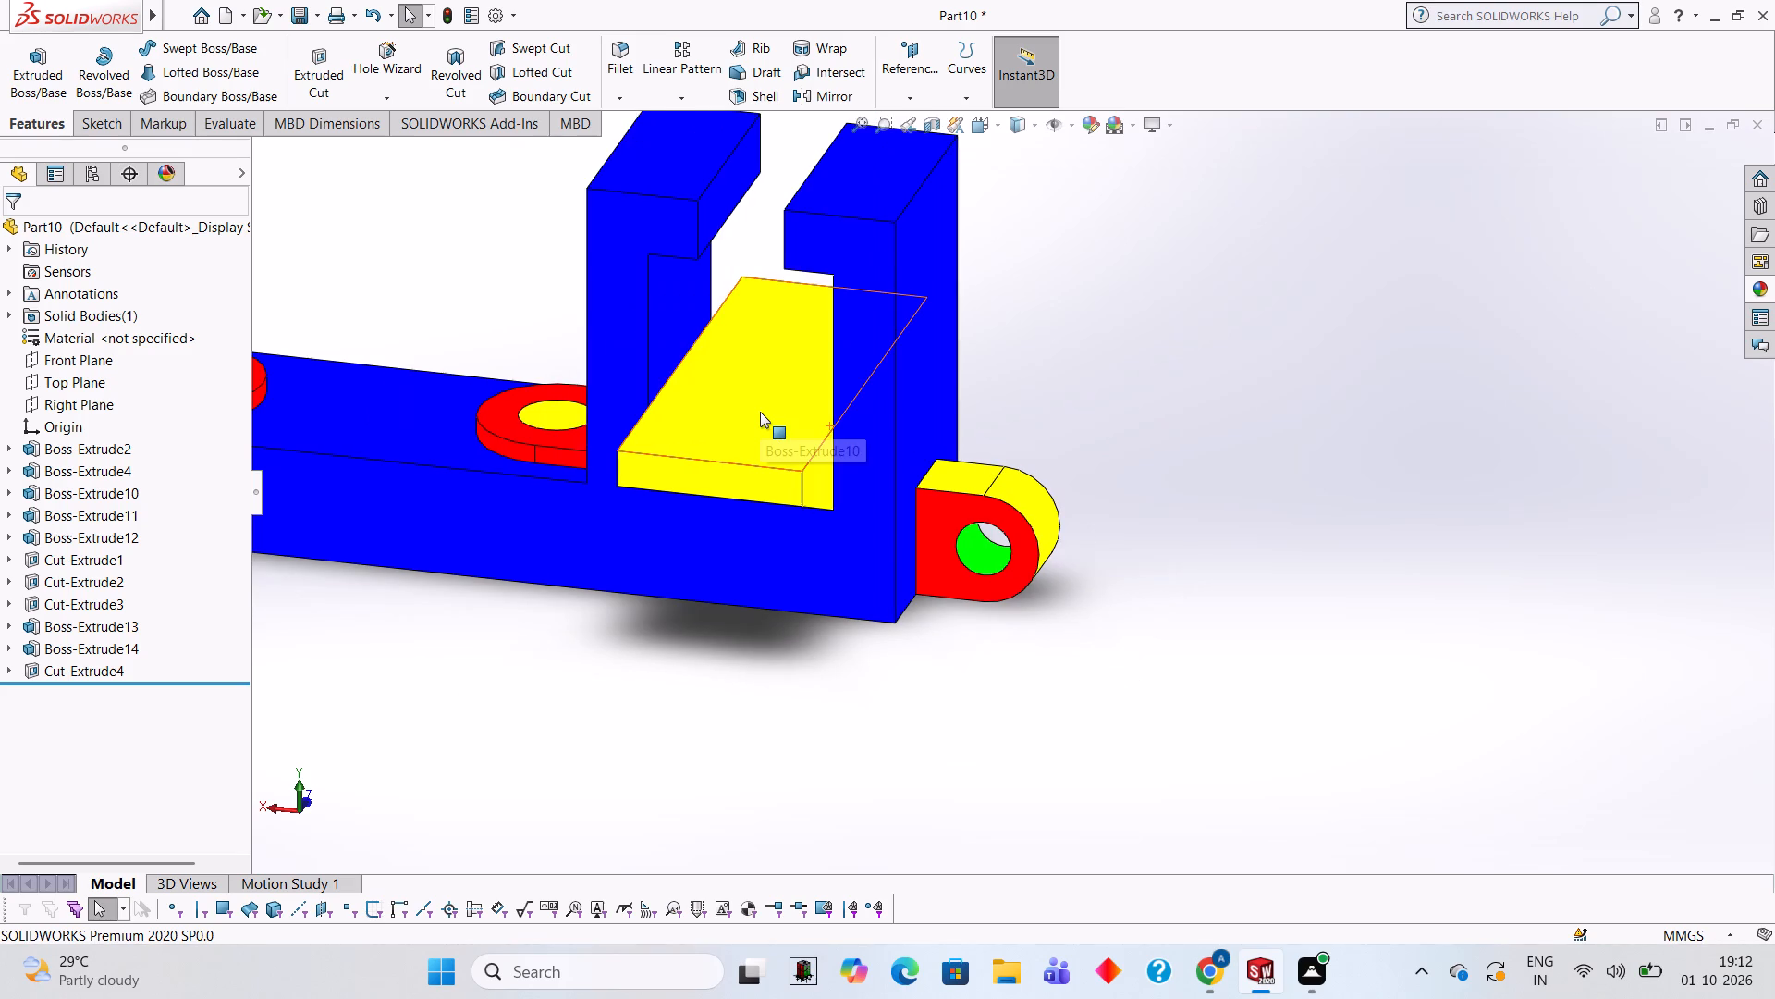
scroll(750, 407, "up", 2)
scroll(636, 347, "down", 1)
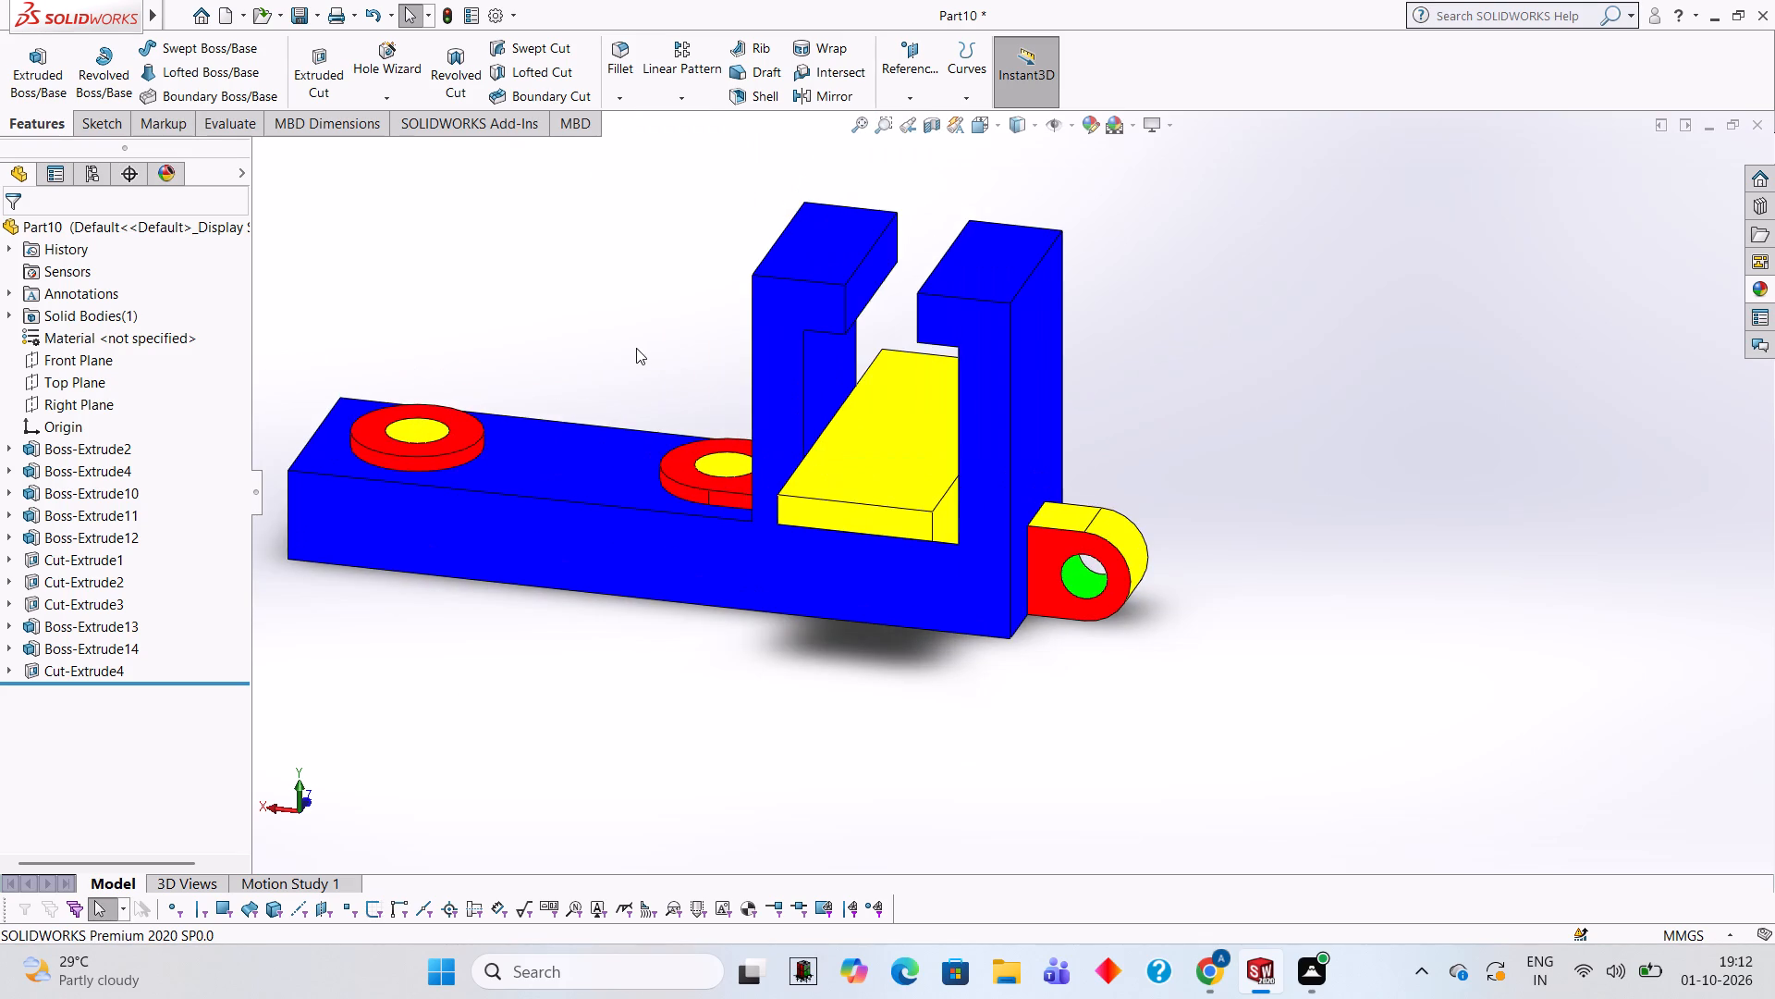
scroll(691, 373, "up", 1)
middle_click_drag(691, 370, 1059, 407)
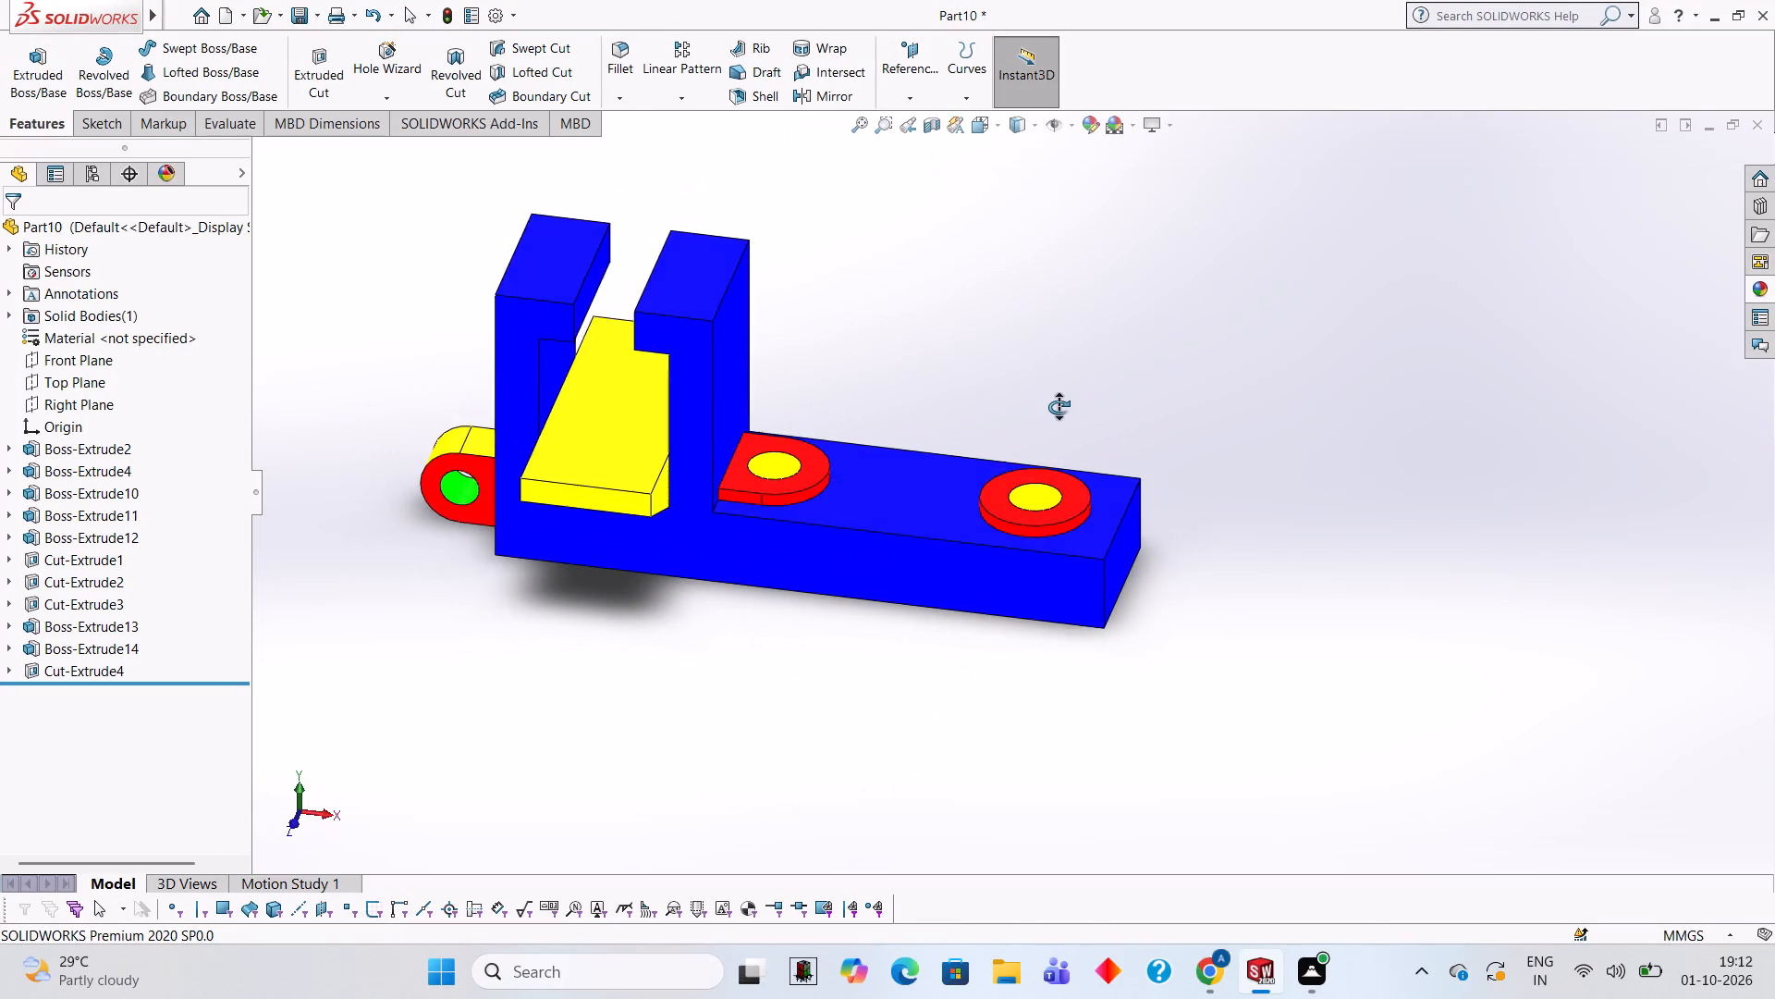
middle_click_drag(1059, 407, 1060, 397)
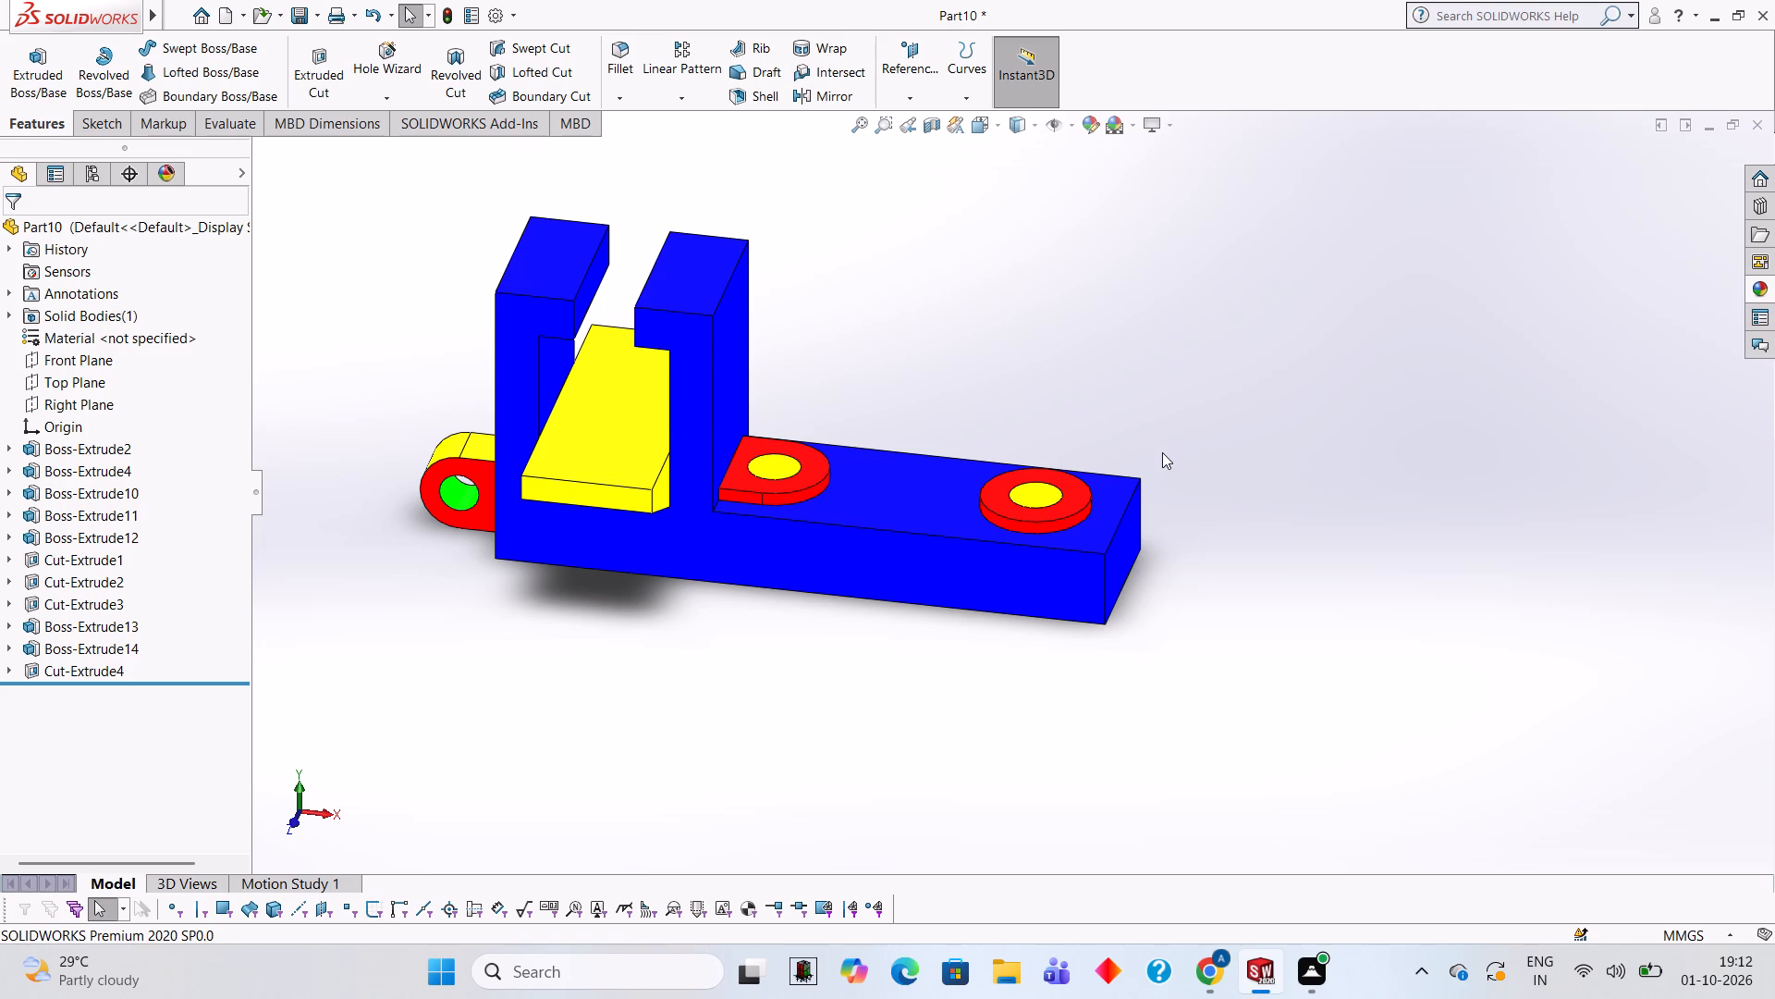
middle_click_drag(987, 726, 1075, 684)
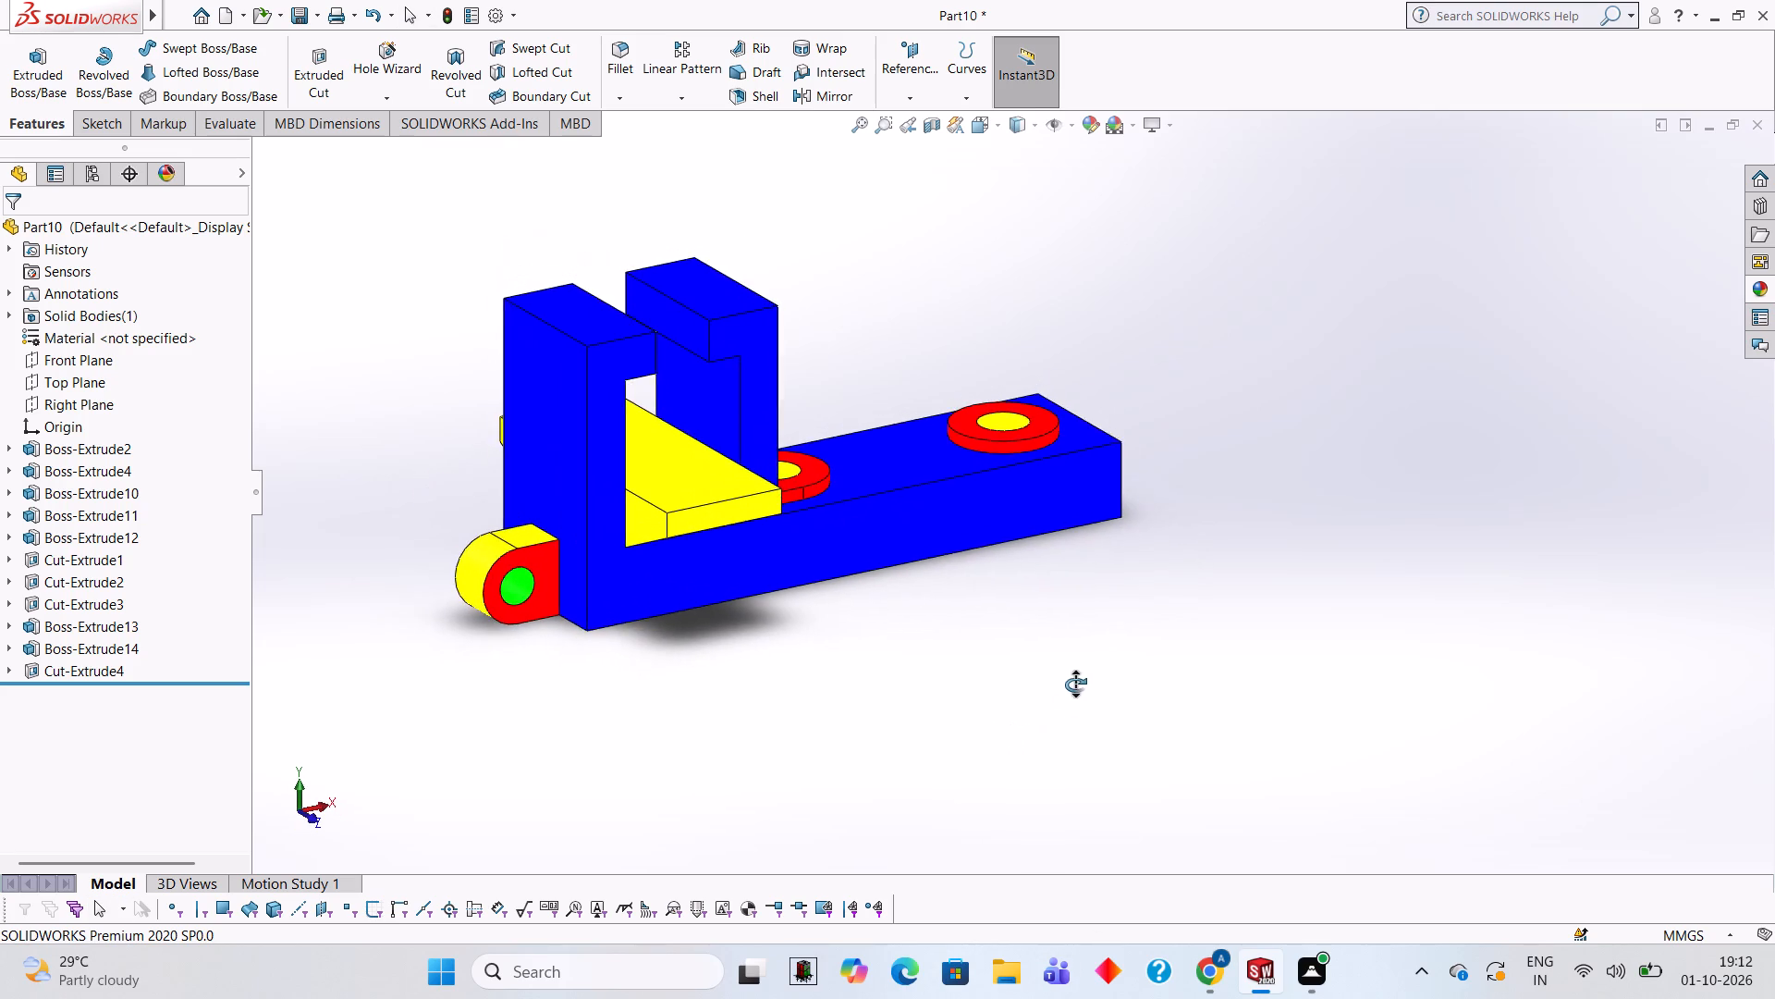
middle_click_drag(1075, 684, 1072, 682)
middle_click_drag(976, 584, 961, 577)
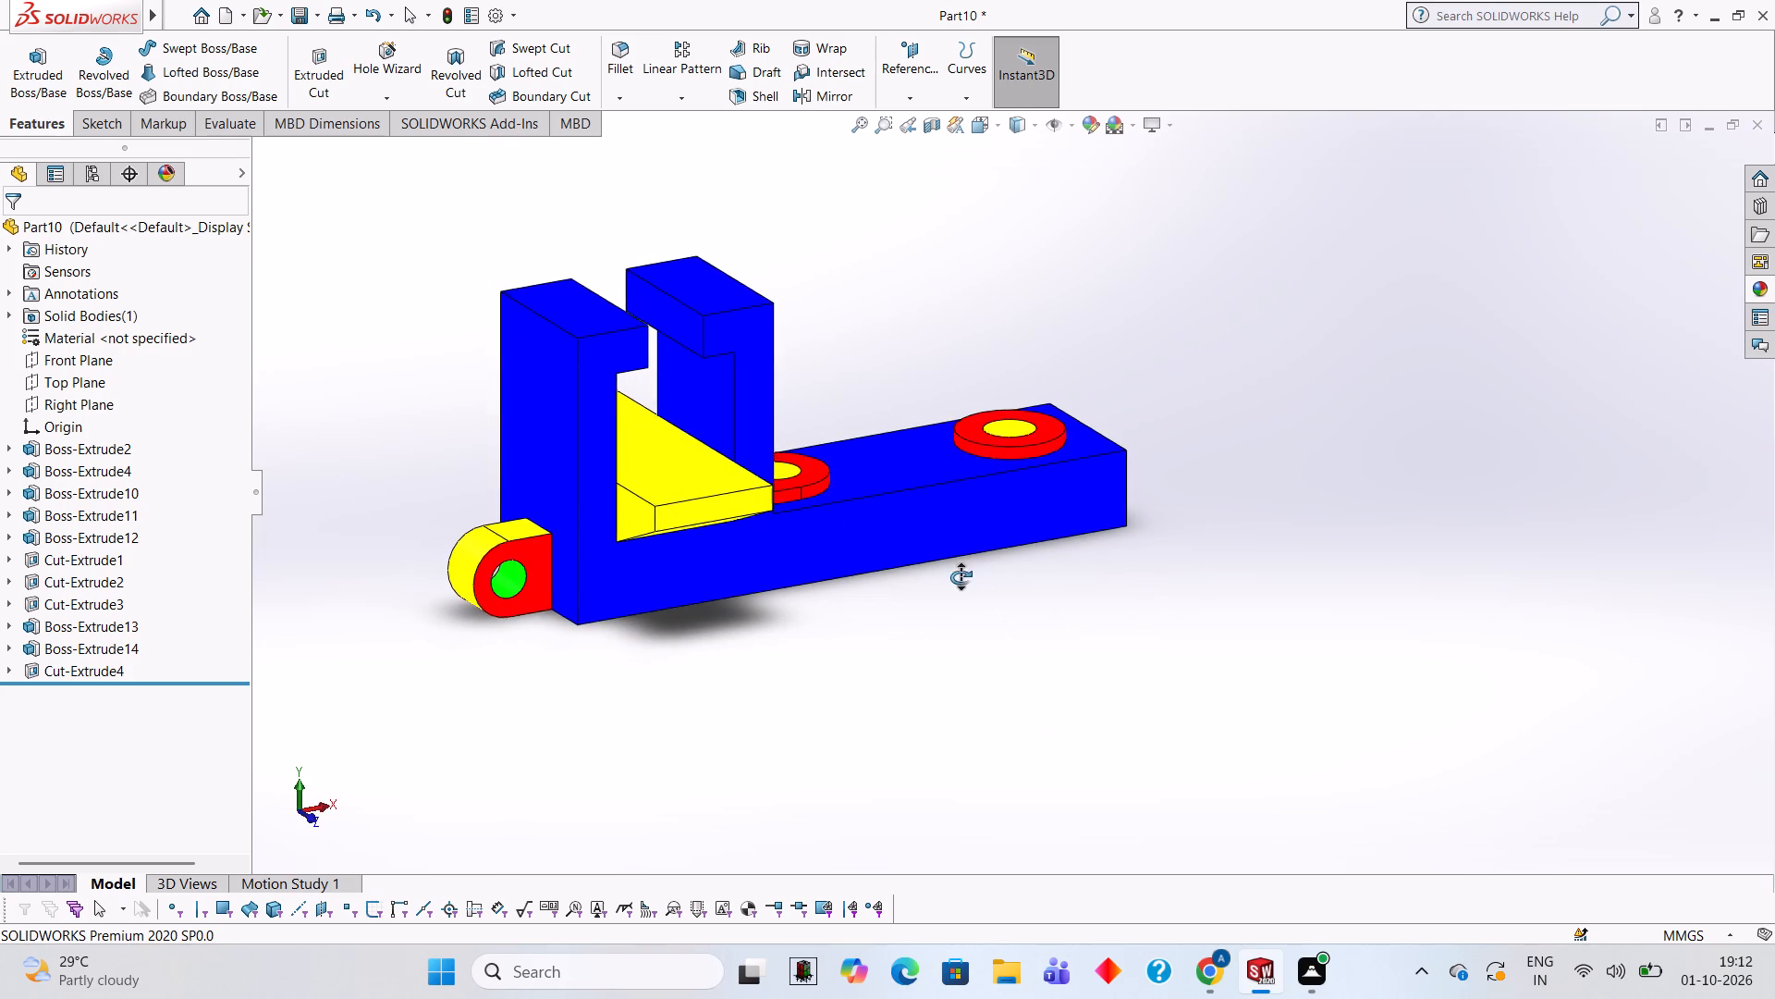
middle_click_drag(961, 577, 958, 575)
middle_click_drag(978, 704, 999, 703)
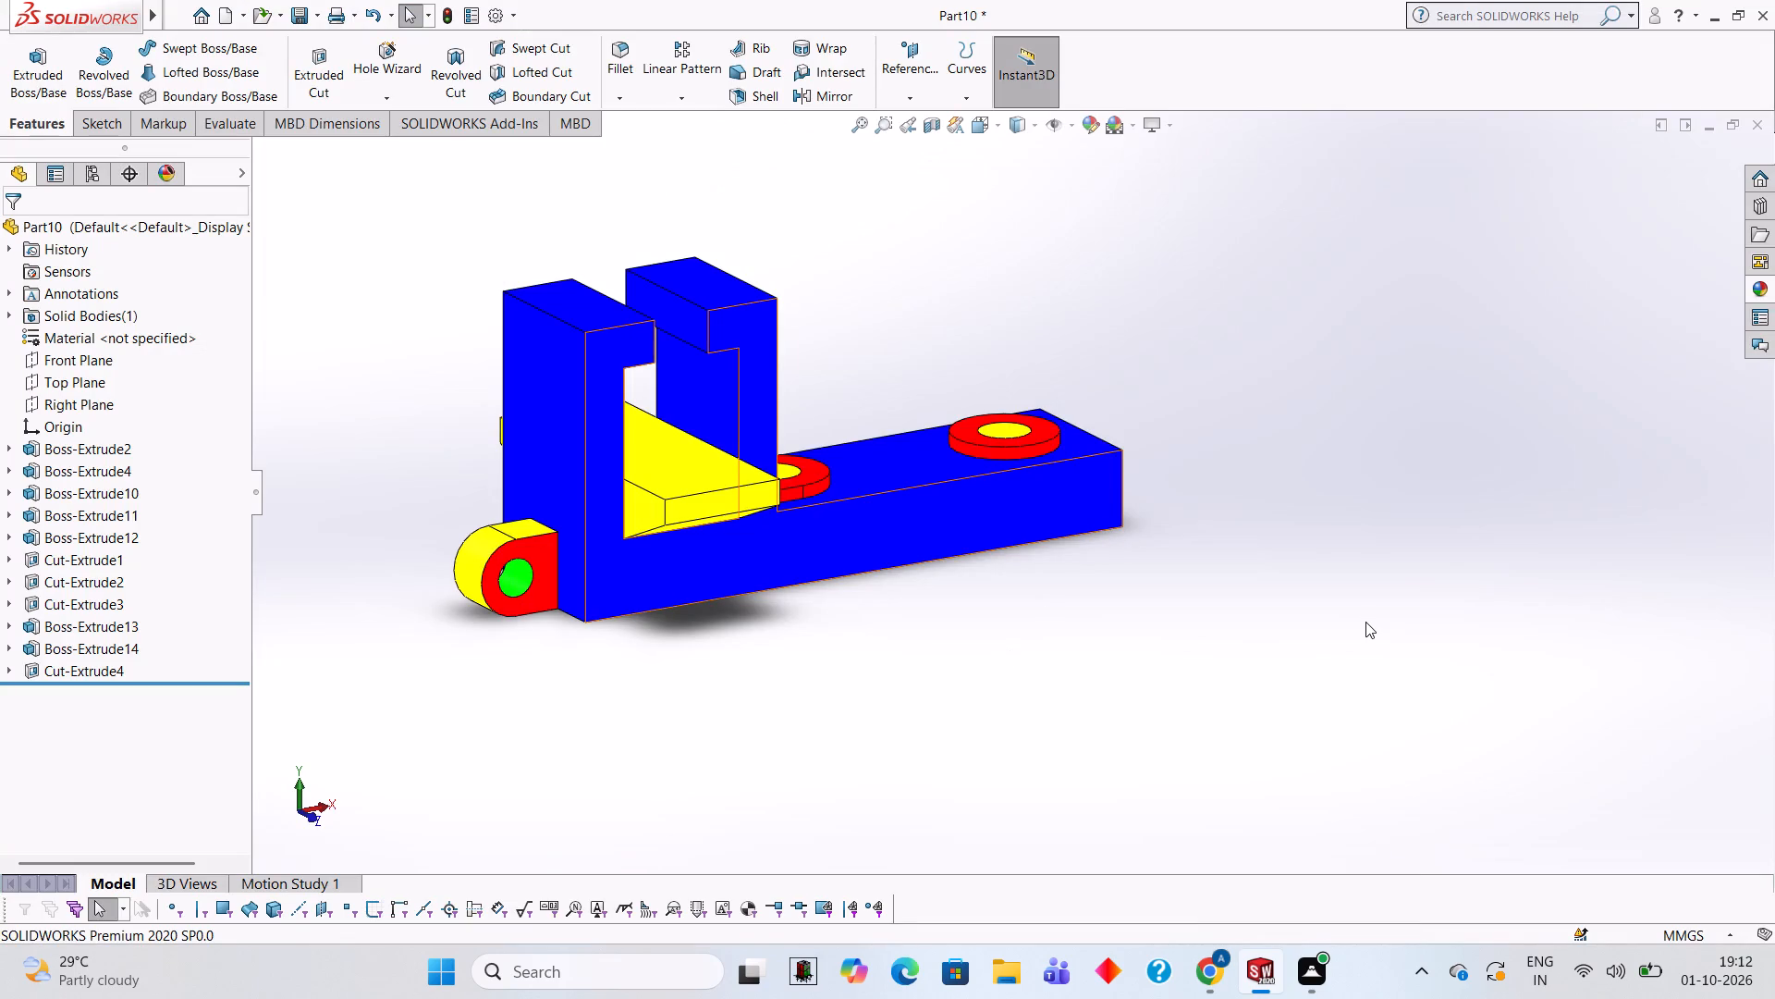
Save the part in the Documents folder as SLIDE GUIDE BRACKET in SOLIDWORKS Part format.
key("ctrl+s")
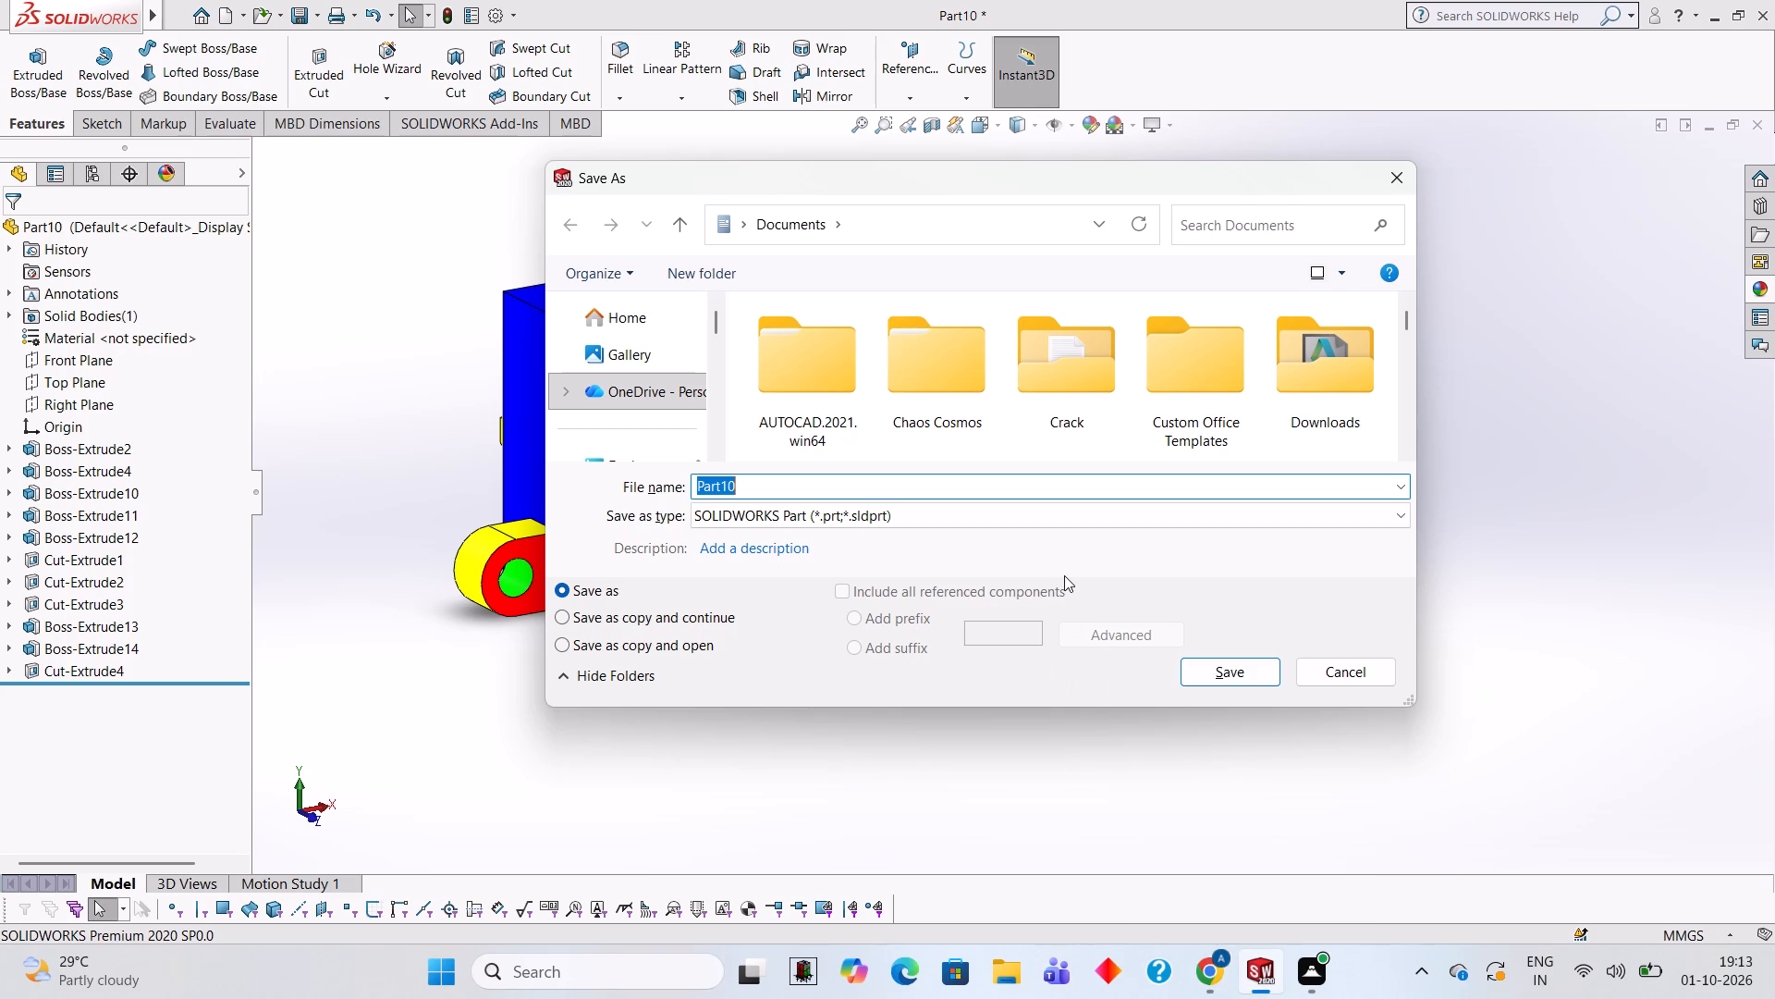
type("SLI")
type("DE")
key("space")
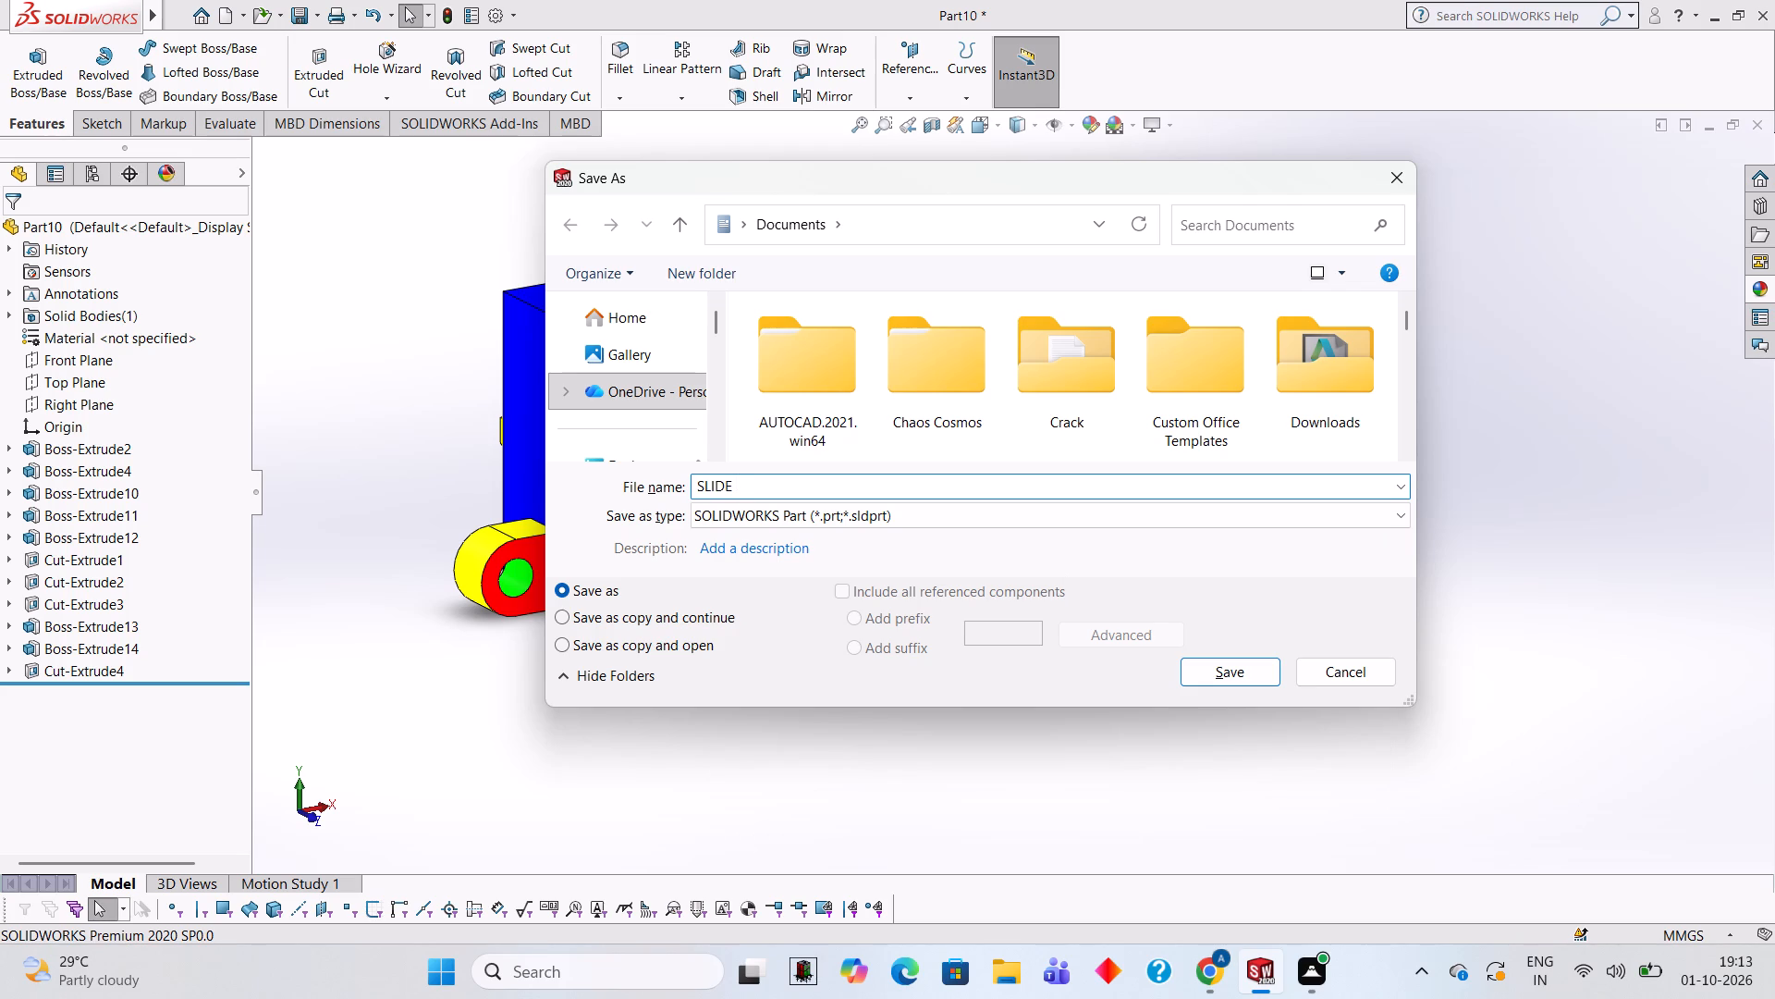
type("GU")
type("IDE")
key("space")
type("BRACKET")
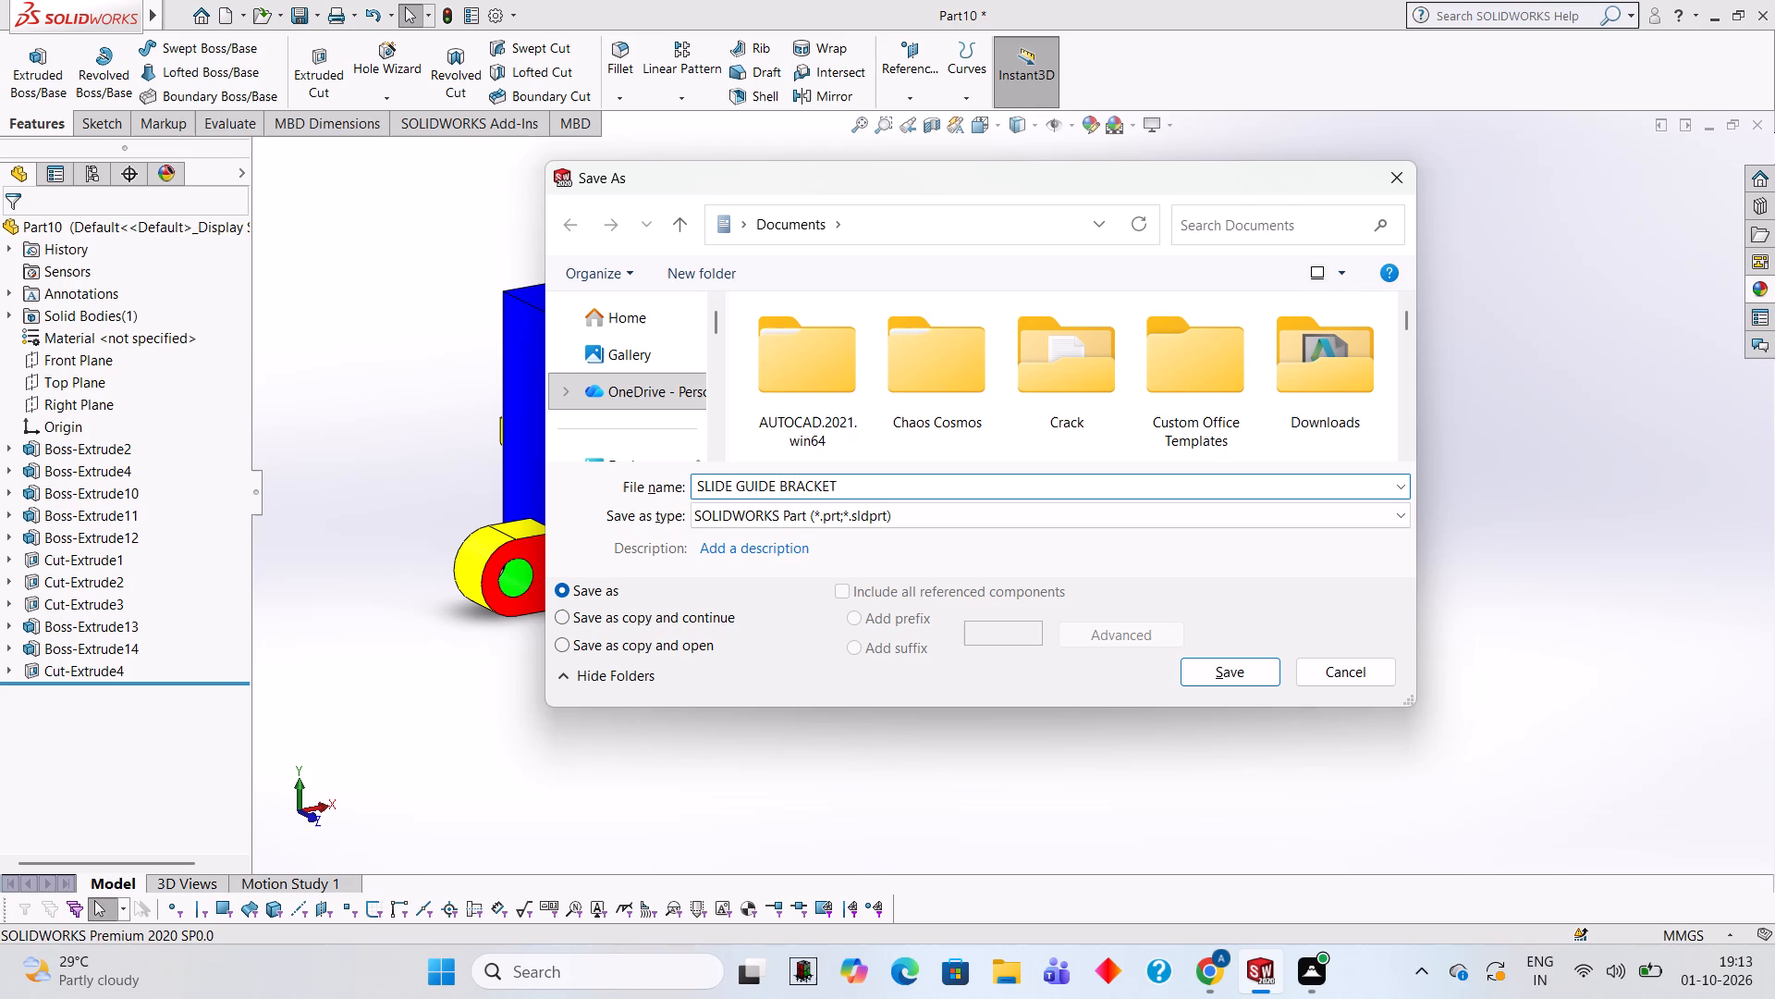
key("Return")
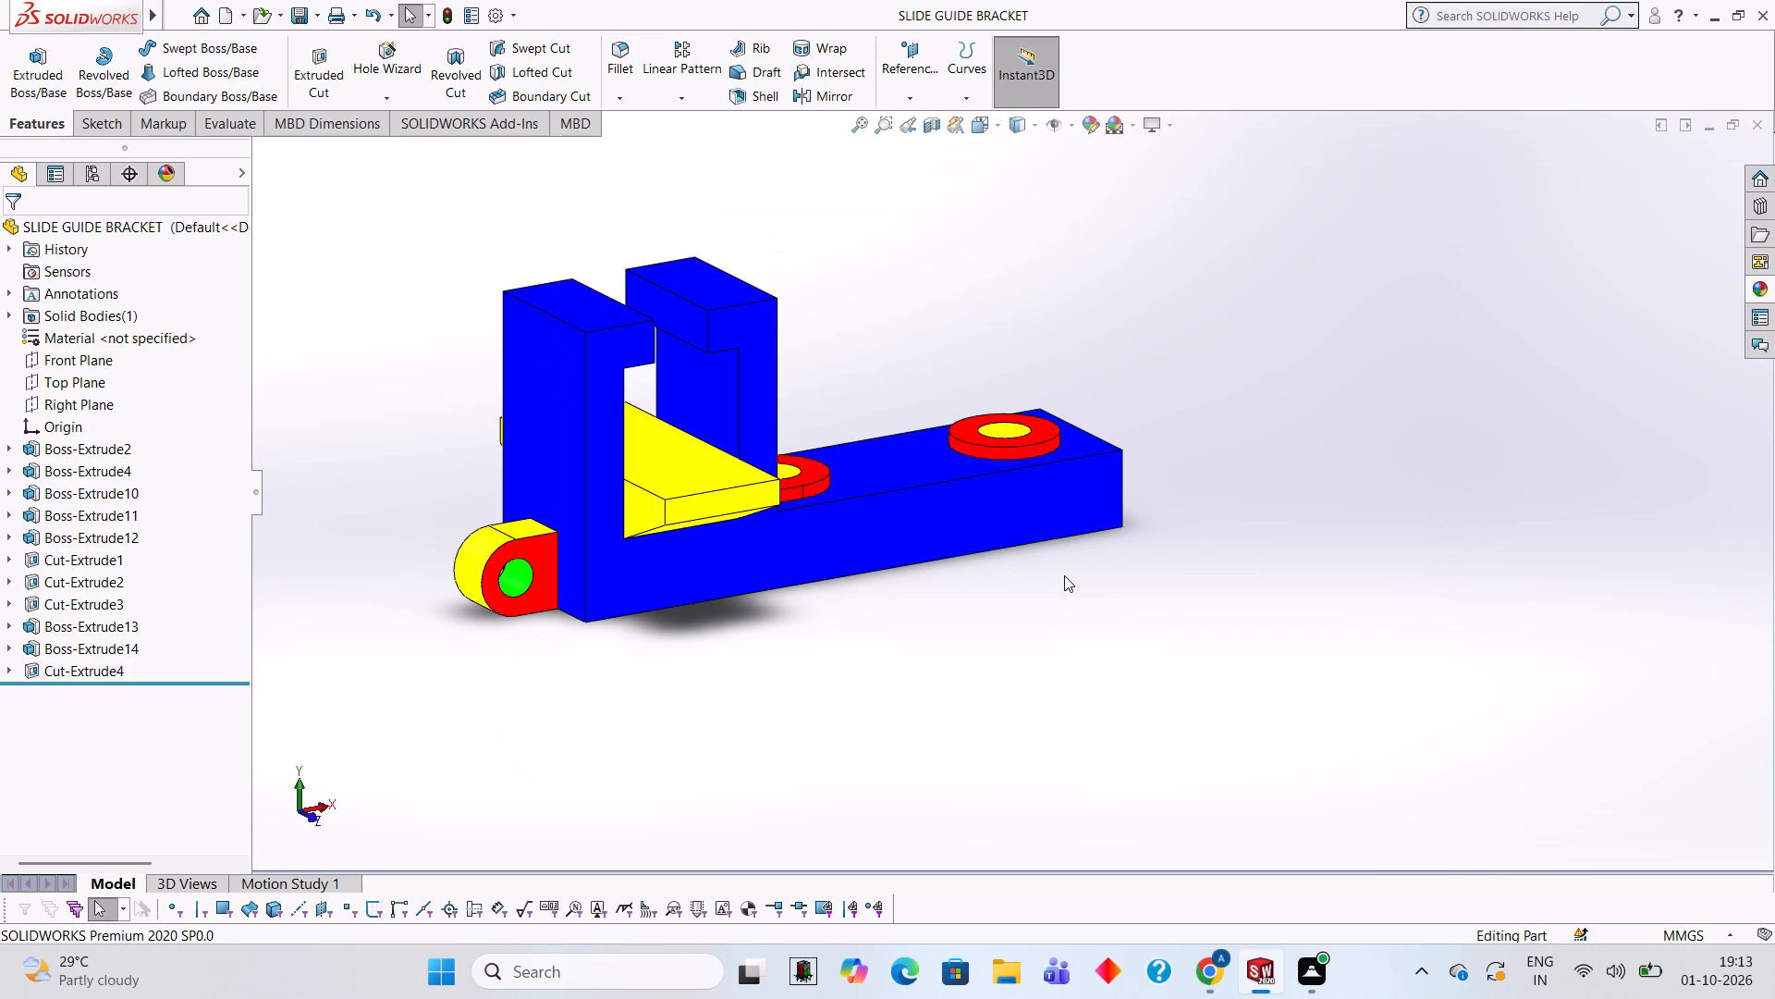
Save a PDF version of the bracket in Documents under the name SLIDE GUIDE BRACKET.
left_click(316, 13)
left_click(340, 55)
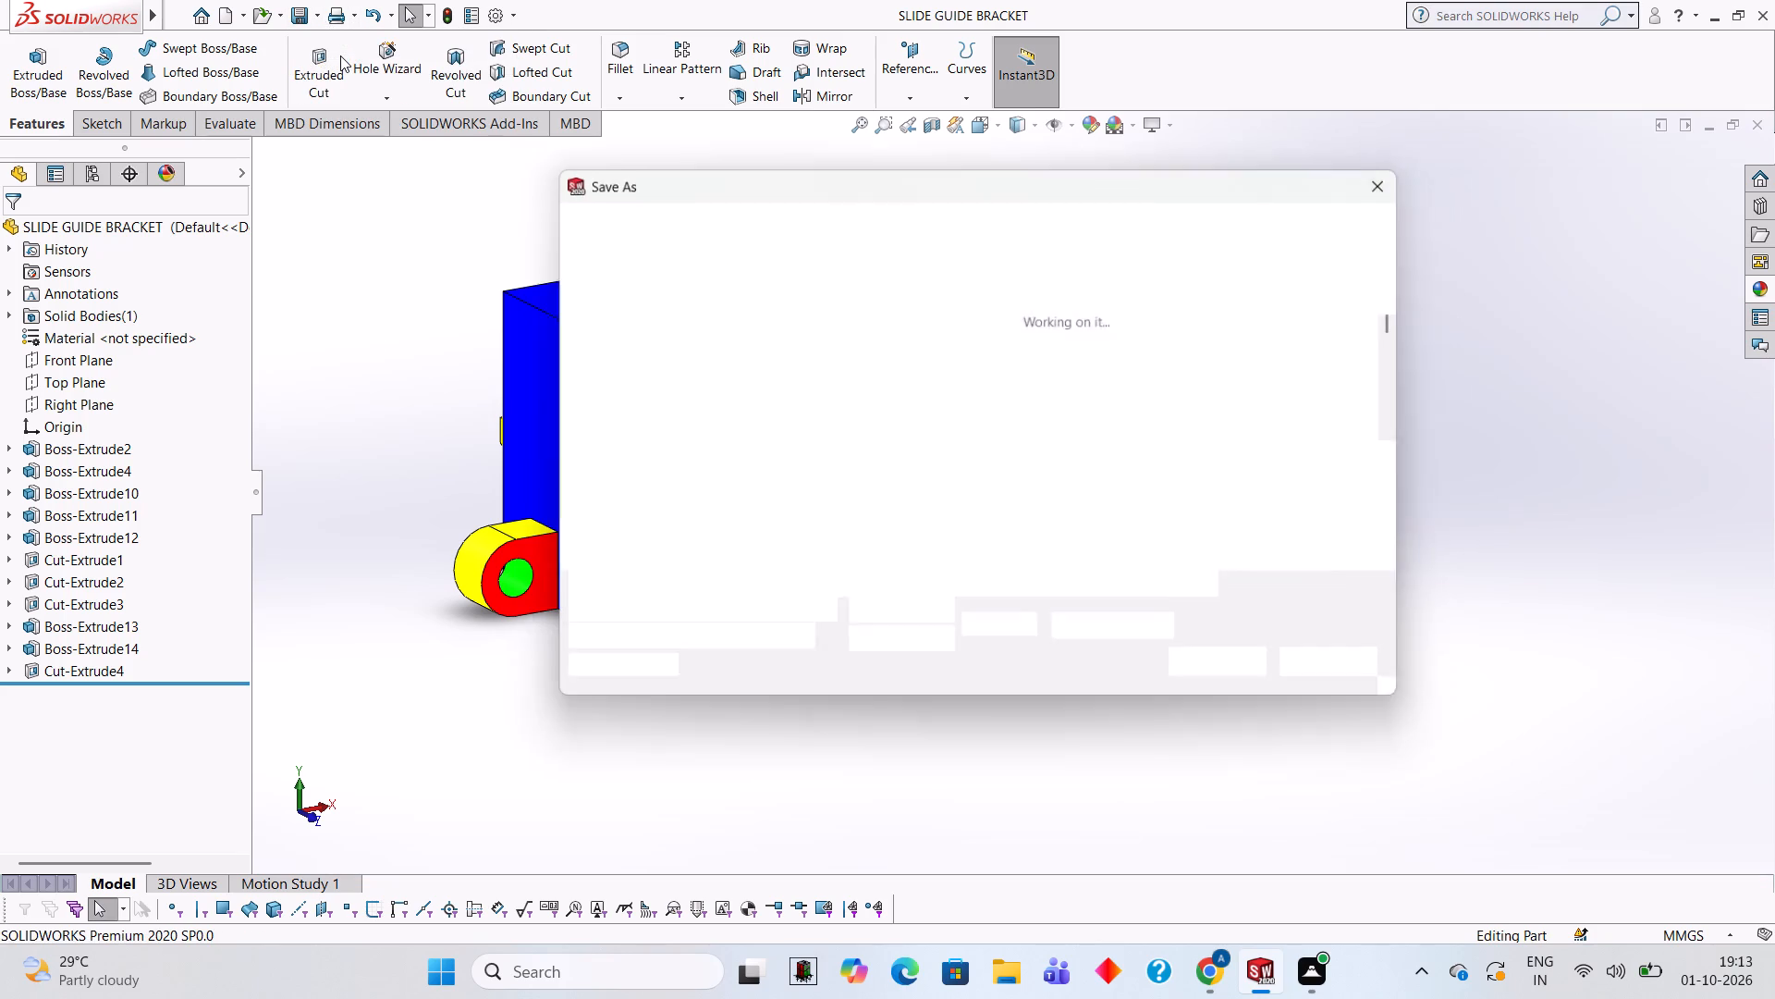
left_click(965, 530)
left_click(965, 519)
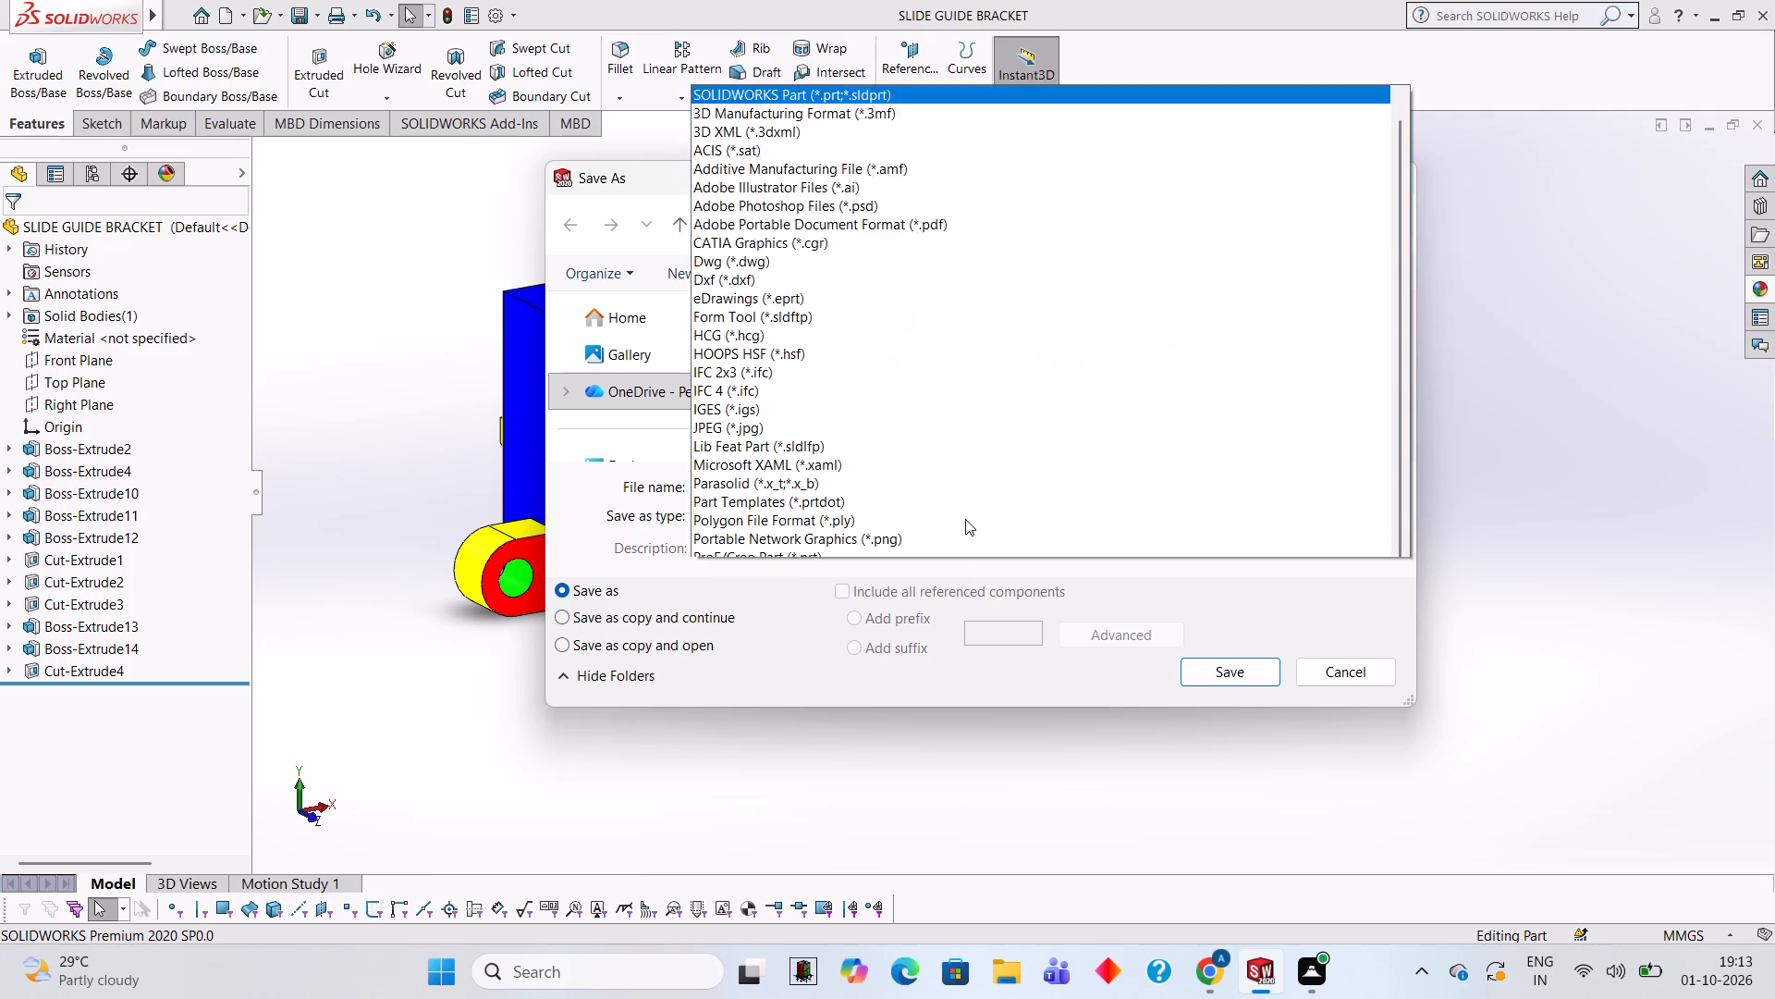
left_click(839, 133)
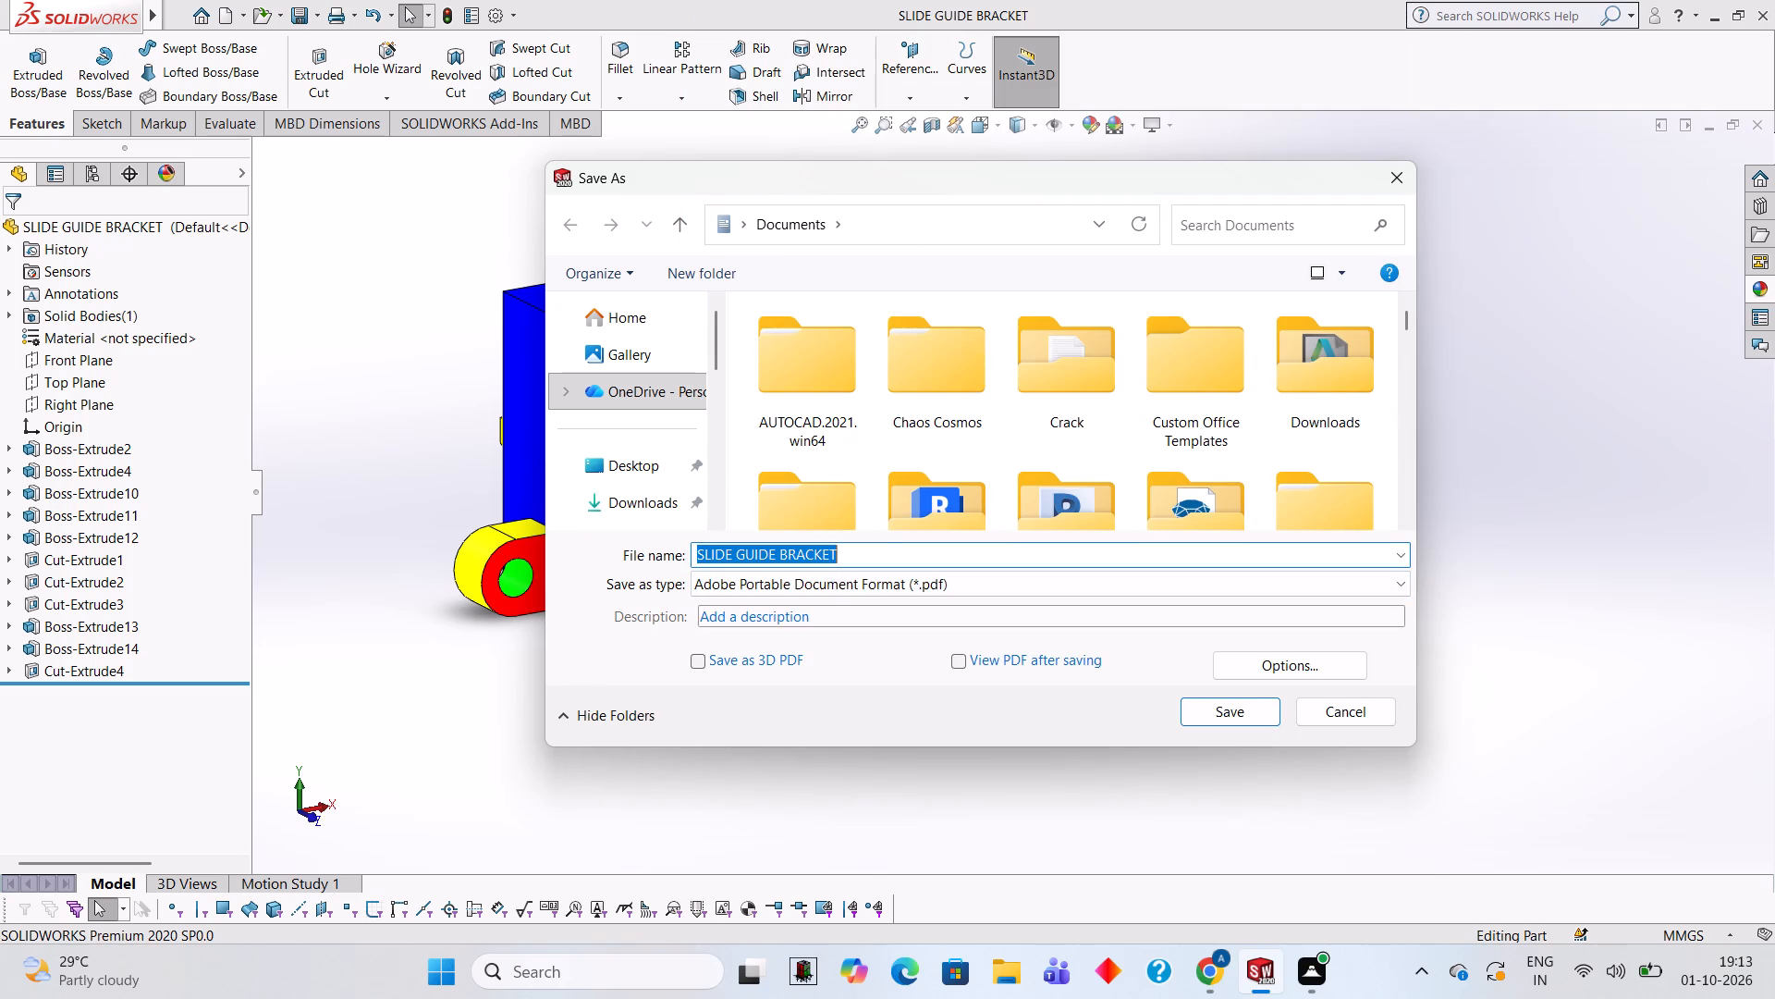
left_click(1246, 701)
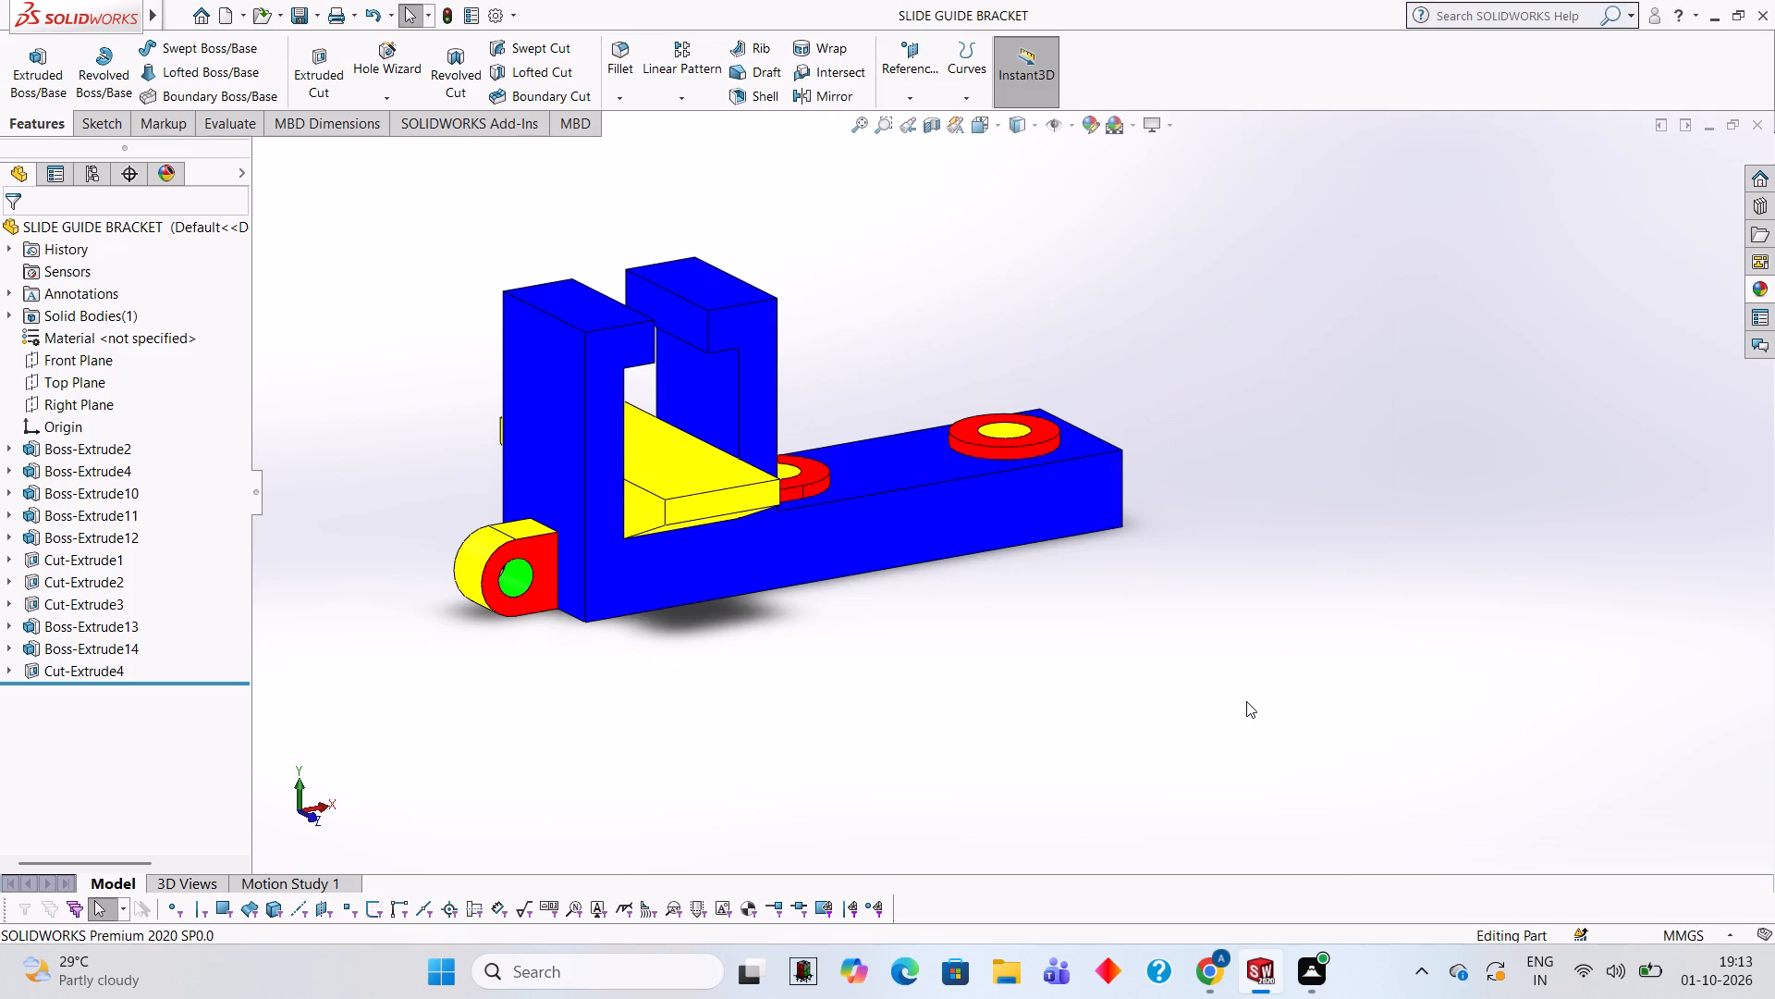